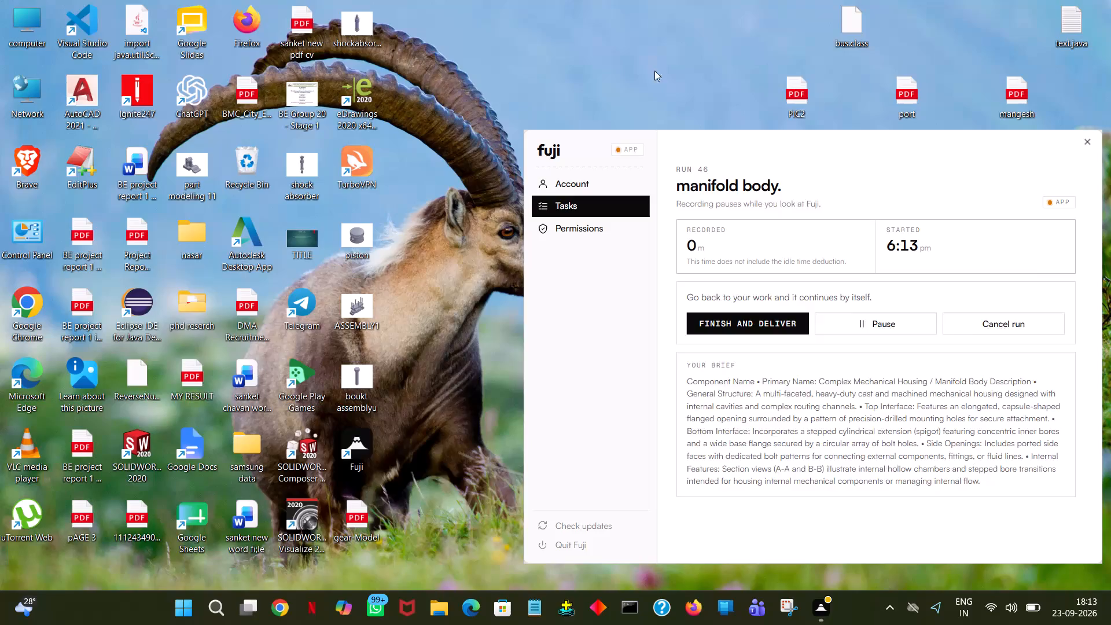
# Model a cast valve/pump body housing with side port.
# Launch SOLIDWORKS 2020 and create a new part document.
pyautogui.doubleClick(145, 435)
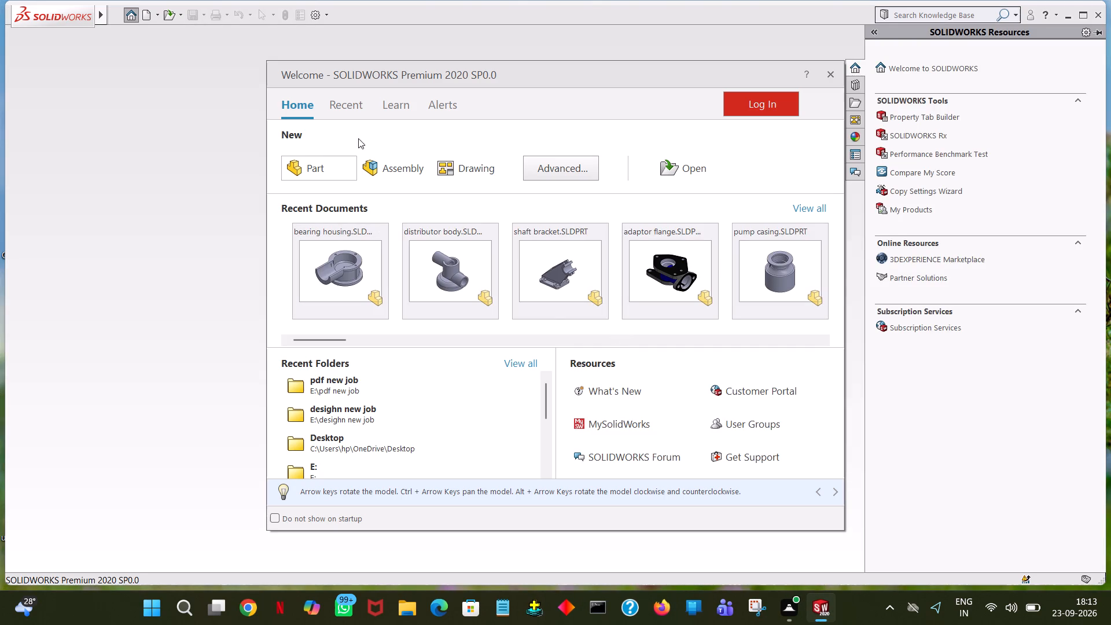
pyautogui.click(314, 159)
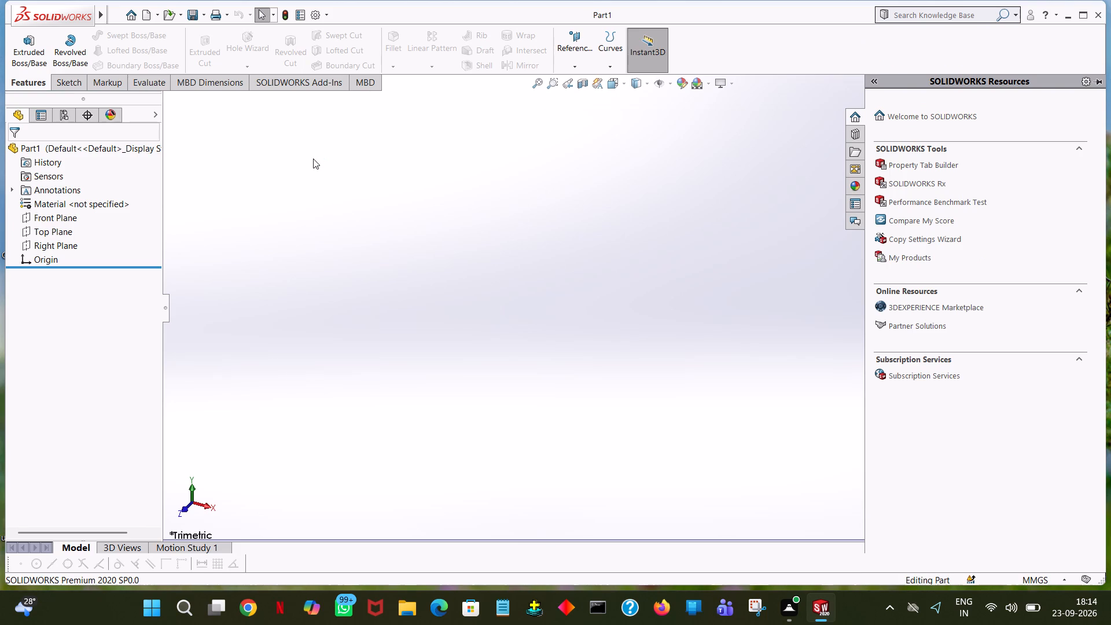
# Sketch a circle of radius 50 mm centred on the origin on the Top Plane.
pyautogui.click(65, 228)
pyautogui.click(69, 212)
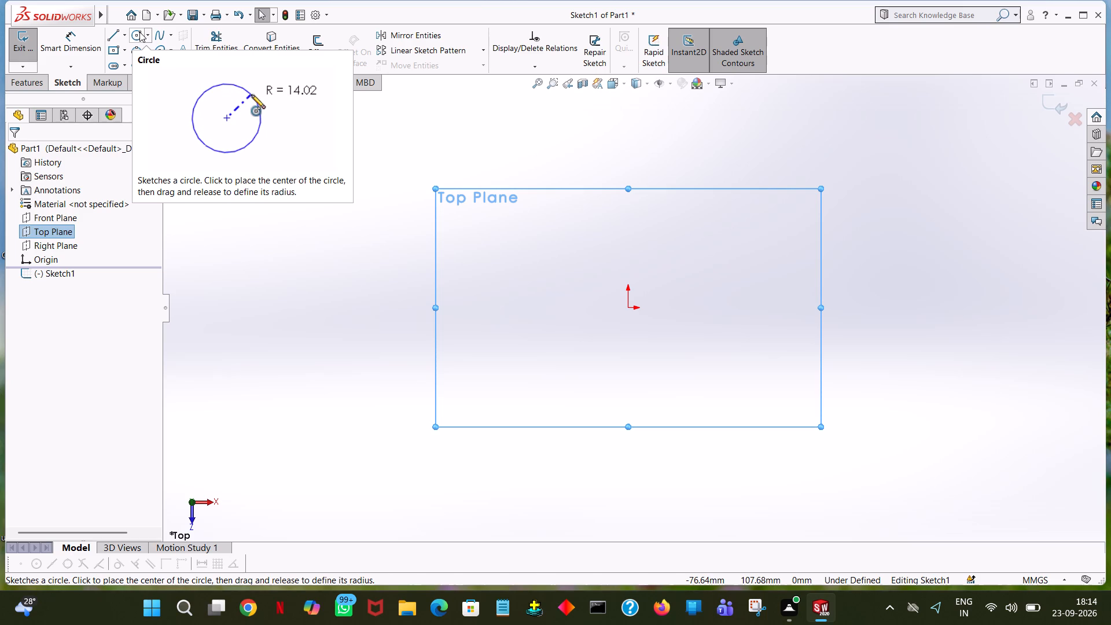
pyautogui.click(136, 37)
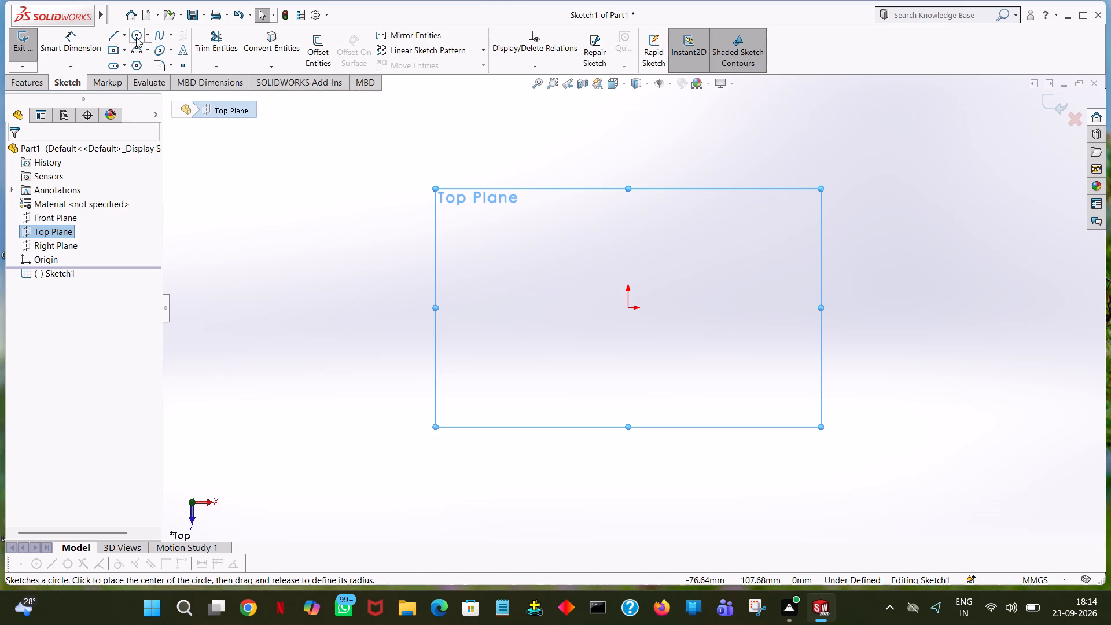
pyautogui.click(628, 308)
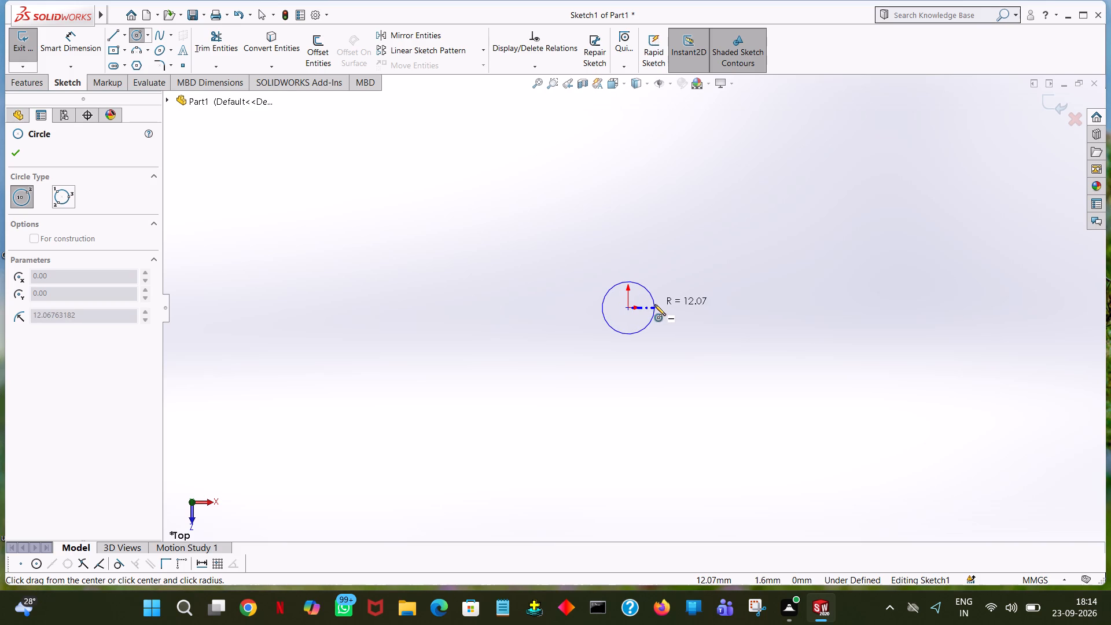
pyautogui.click(654, 304)
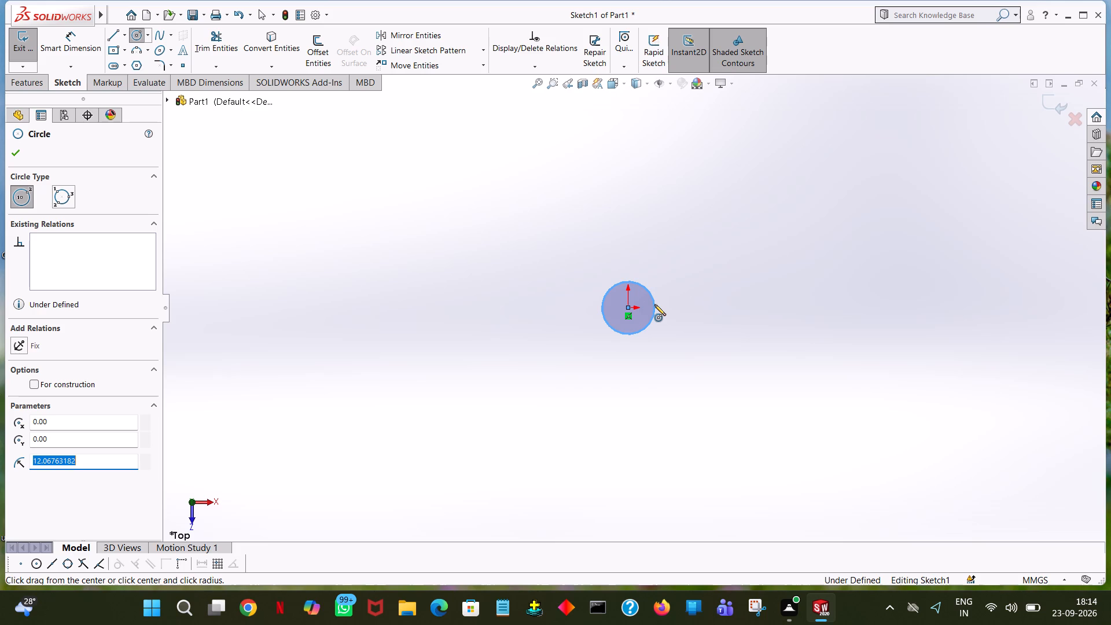
pyautogui.write('50')
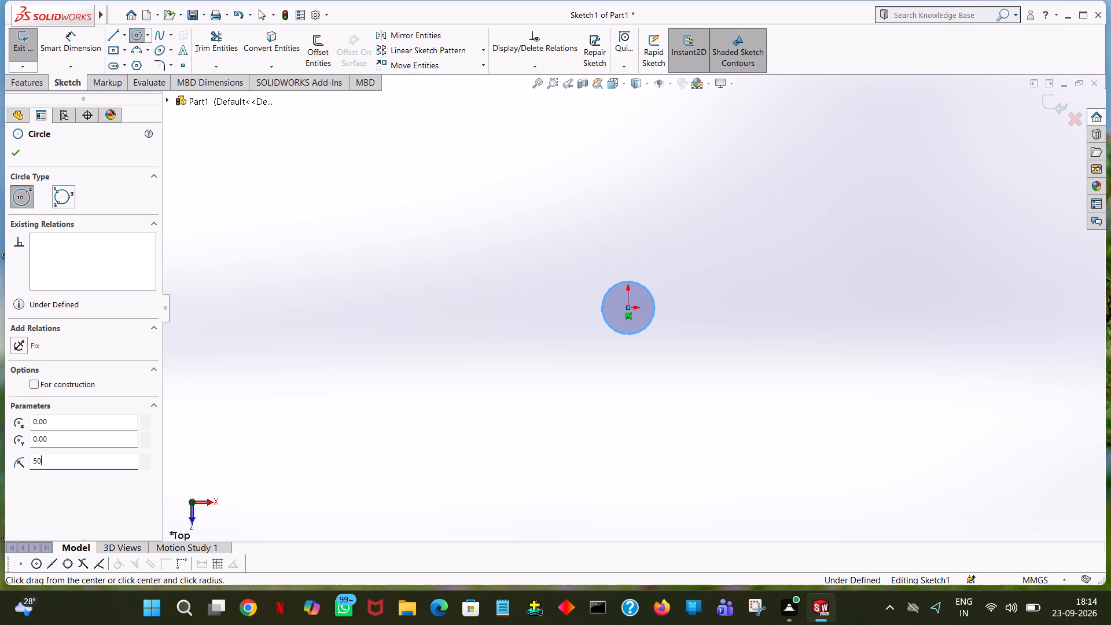
pyautogui.press('Return')
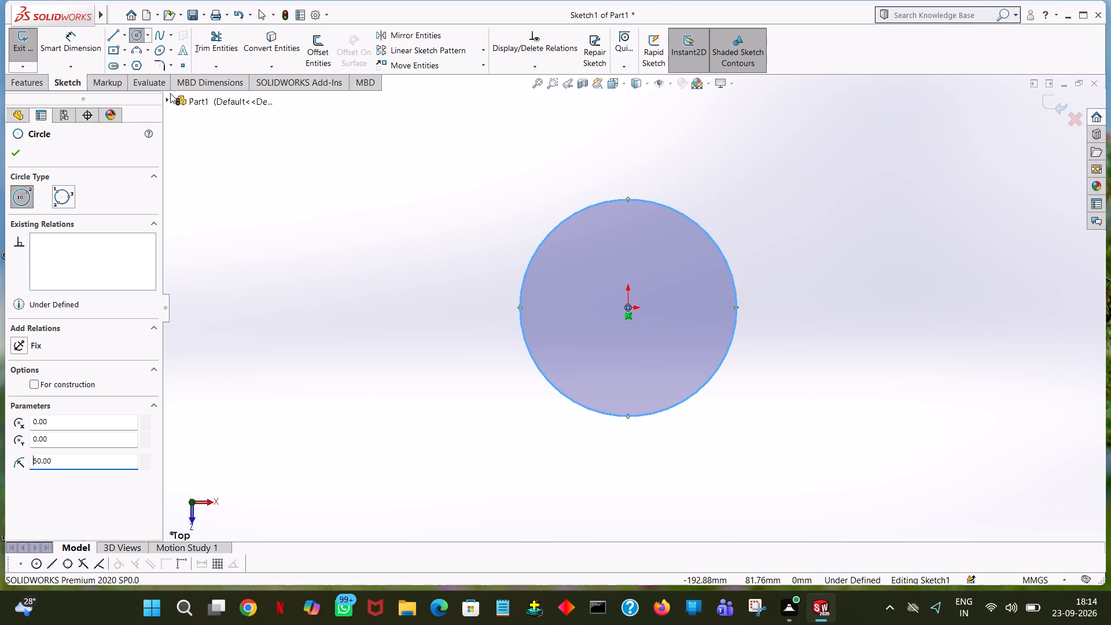
pyautogui.click(17, 151)
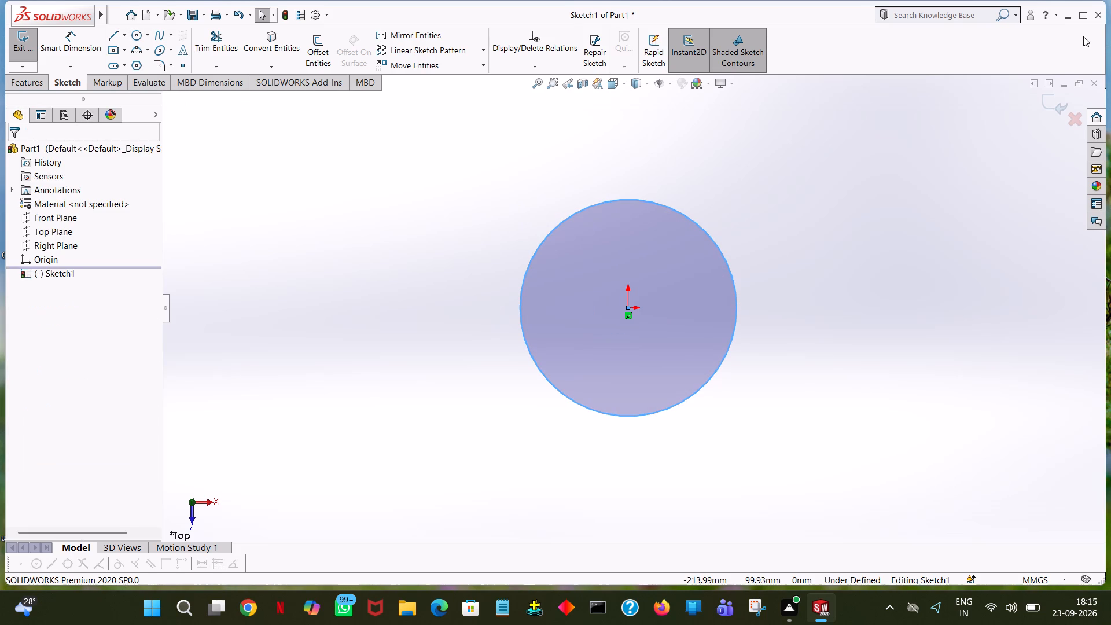
# Set up a blind Boss-Extrude of the circle as a one-direction thin feature with its wall inside the circle, and open the wall thickness for editing.
pyautogui.click(1083, 17)
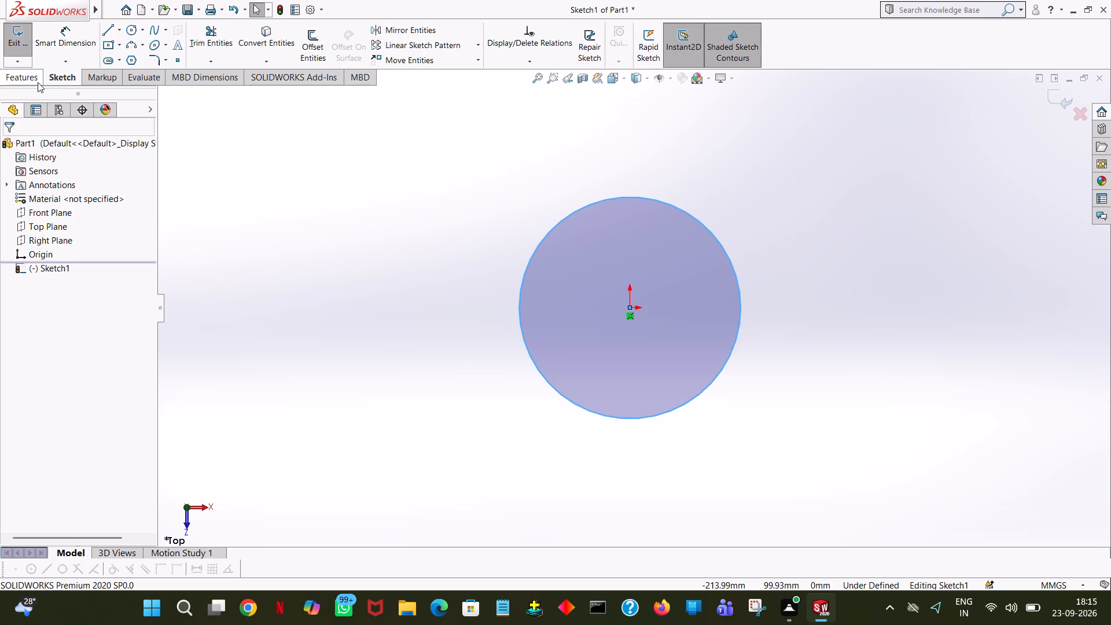
pyautogui.click(30, 80)
pyautogui.click(29, 52)
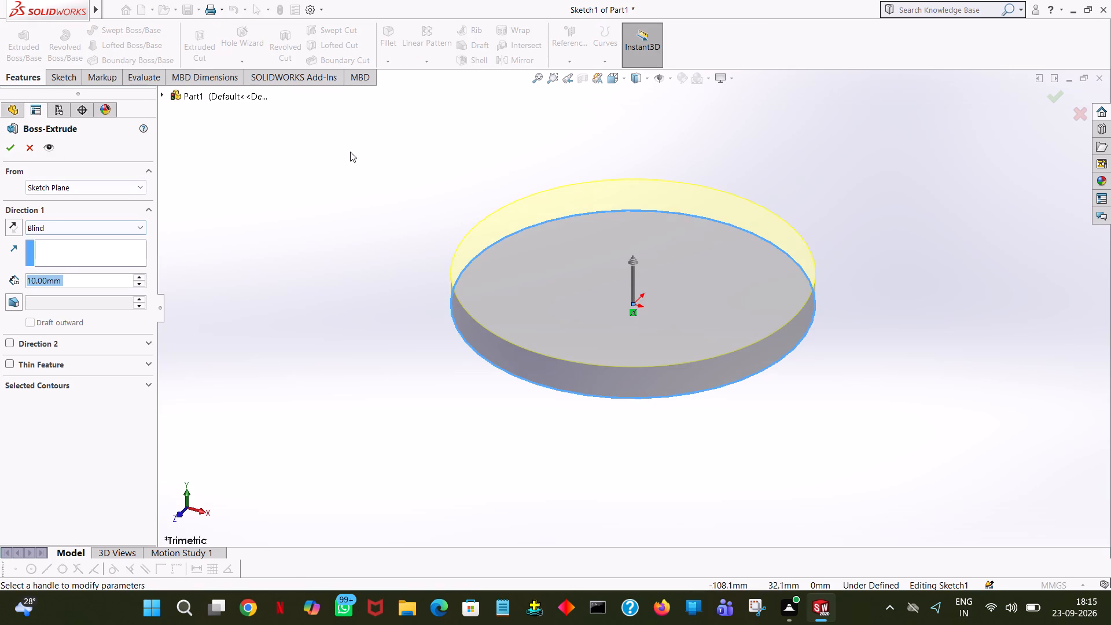
pyautogui.moveTo(578, 149); pyautogui.dragTo(587, 119, button='middle')
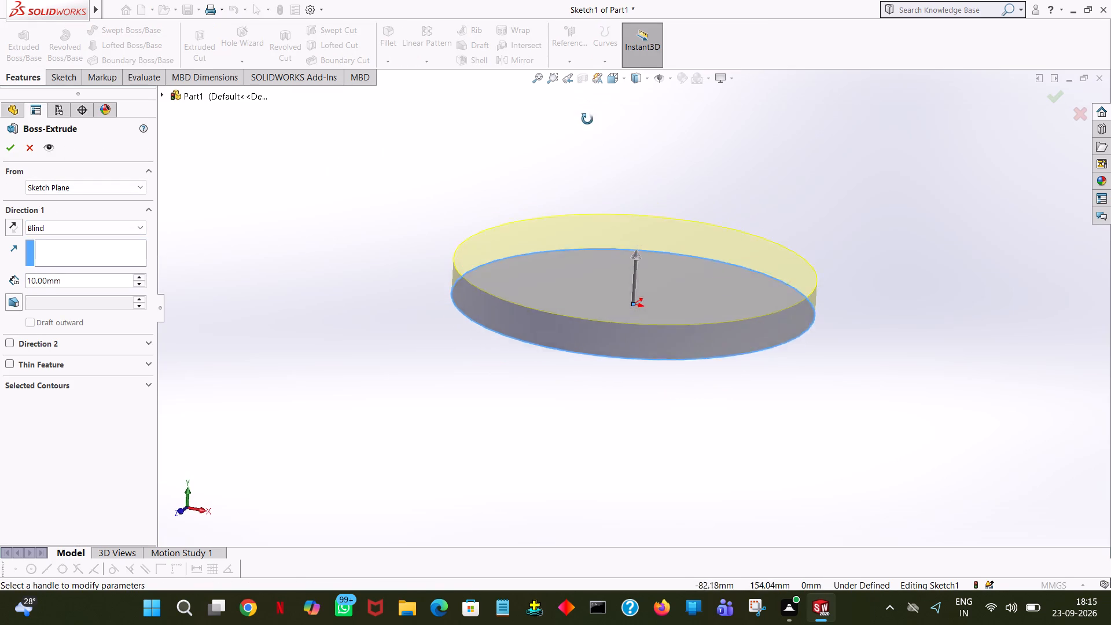
pyautogui.moveTo(587, 119); pyautogui.dragTo(561, 101, button='middle')
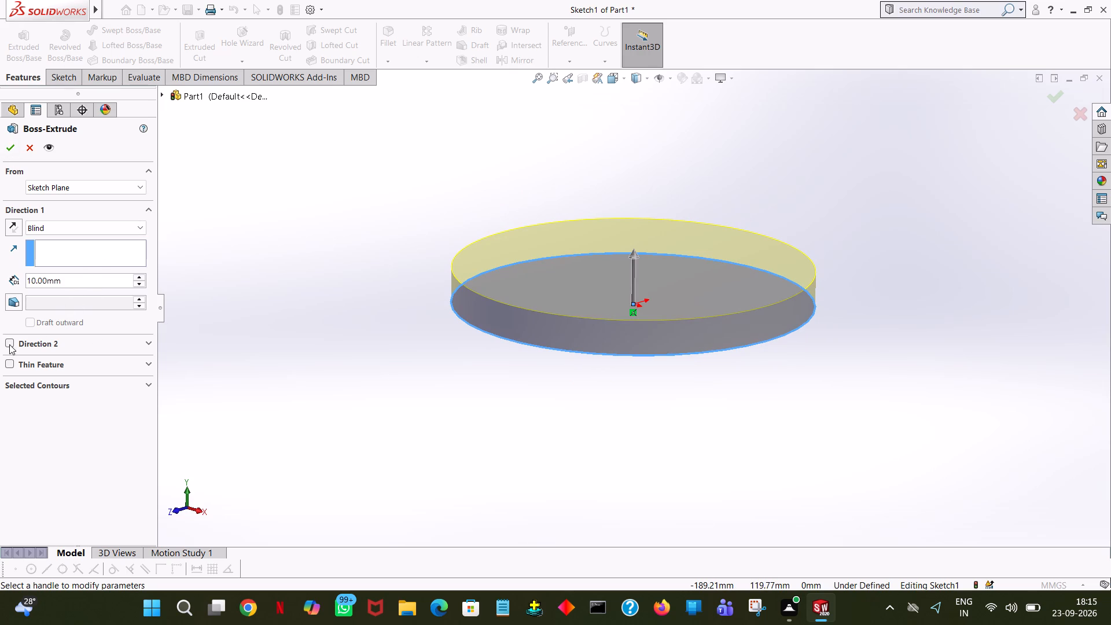
pyautogui.click(8, 365)
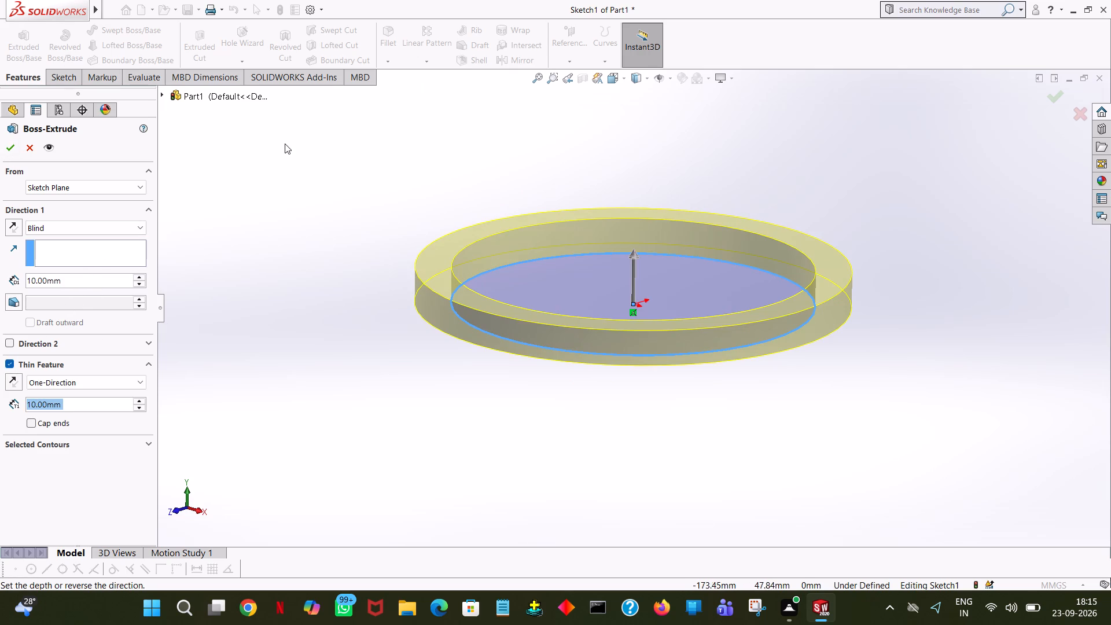
pyautogui.click(9, 380)
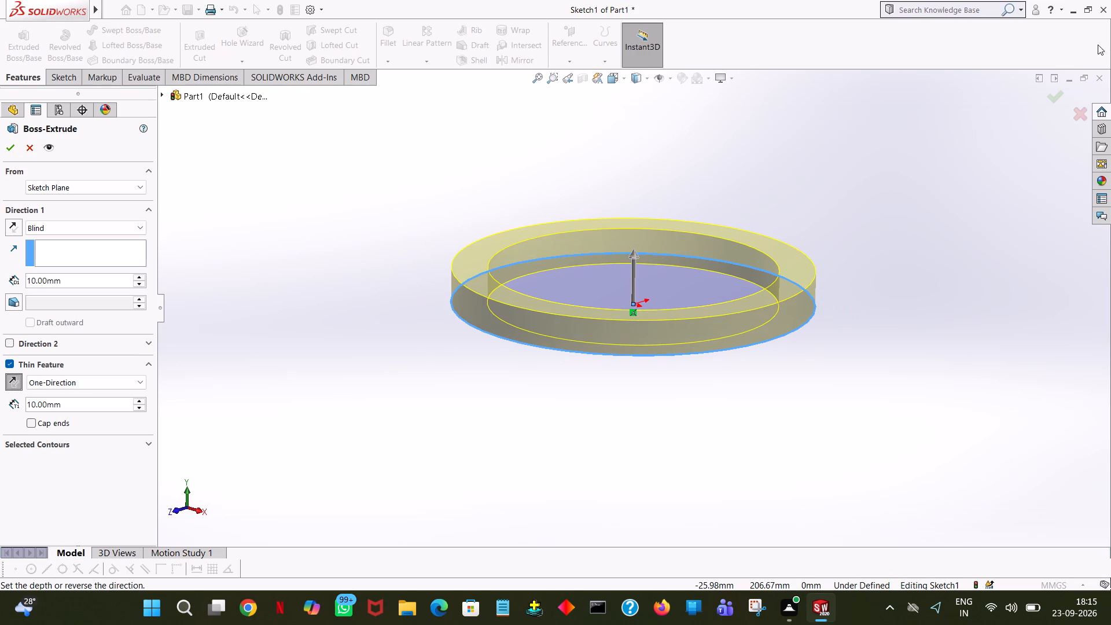
pyautogui.doubleClick(93, 409)
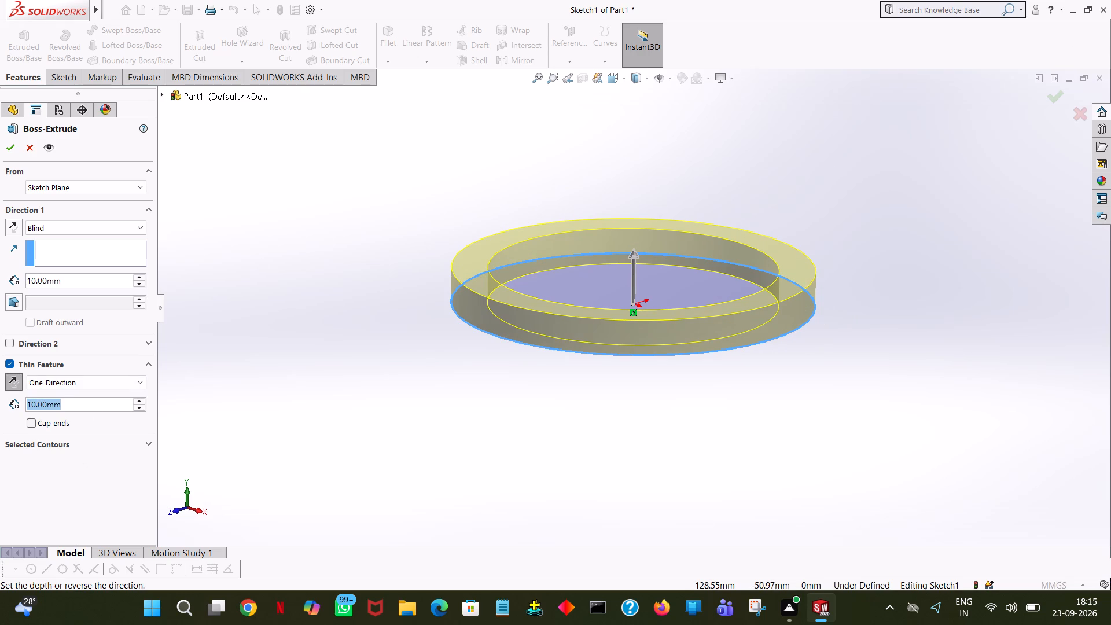
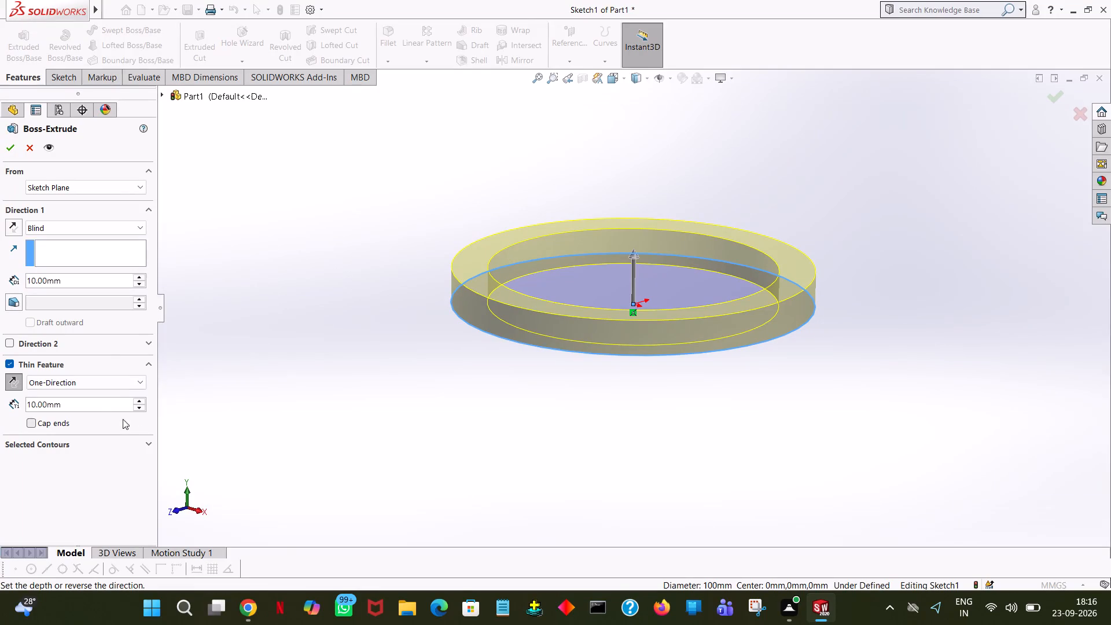
# Complete the thin-walled extrusion of the circle with a 20 mm wall thickness and a 15 mm depth.
pyautogui.doubleClick(93, 401)
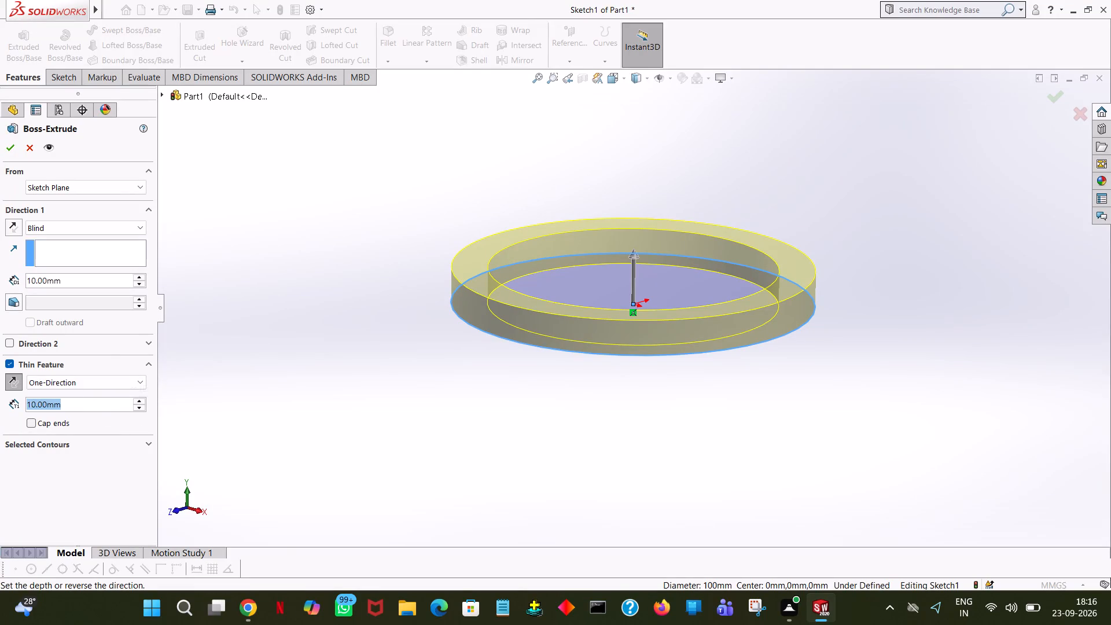
pyautogui.write('20')
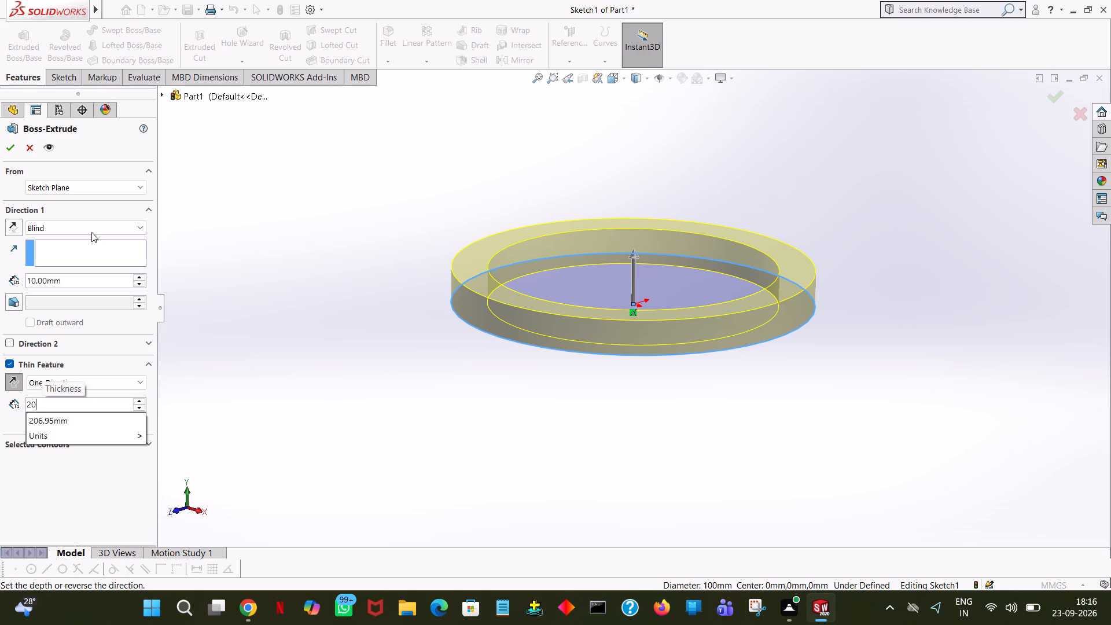
pyautogui.click(401, 204)
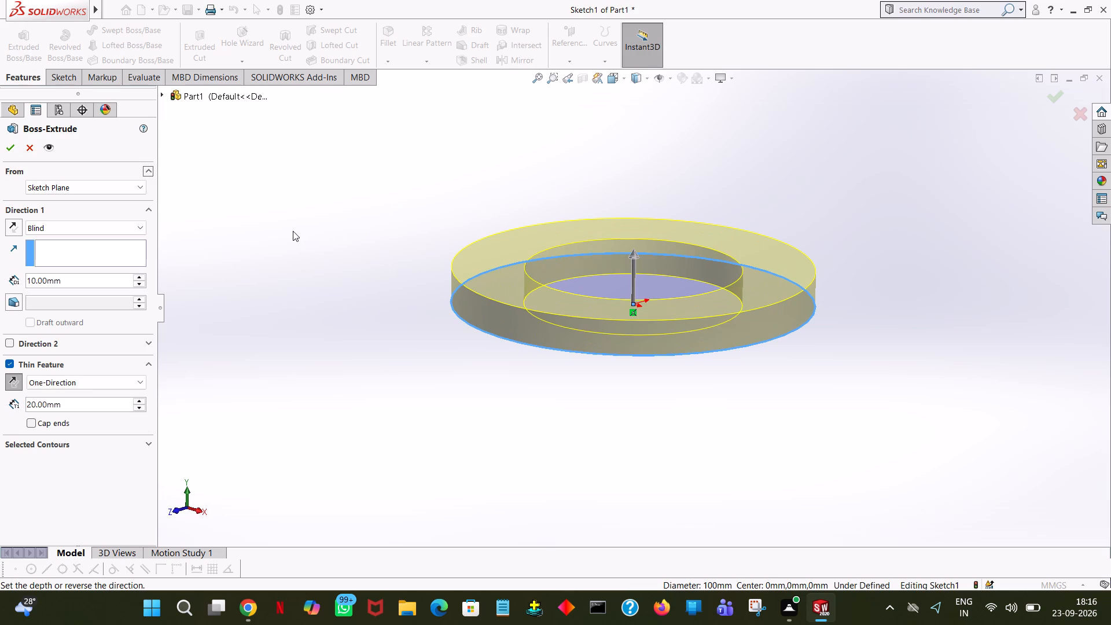
pyautogui.moveTo(294, 231); pyautogui.dragTo(284, 237, button='middle')
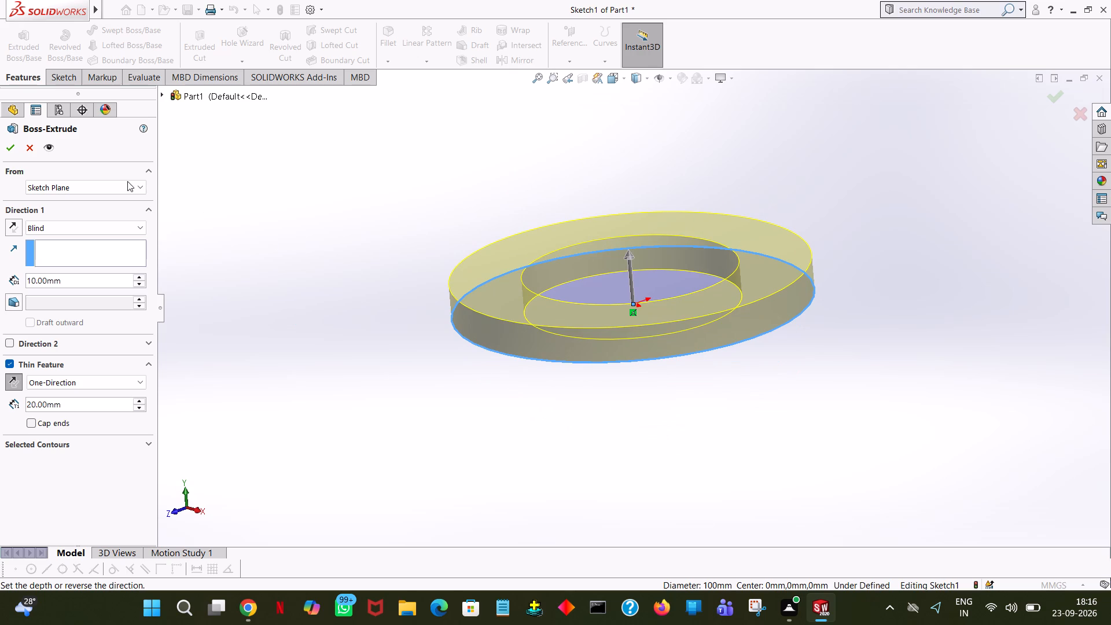
pyautogui.doubleClick(64, 281)
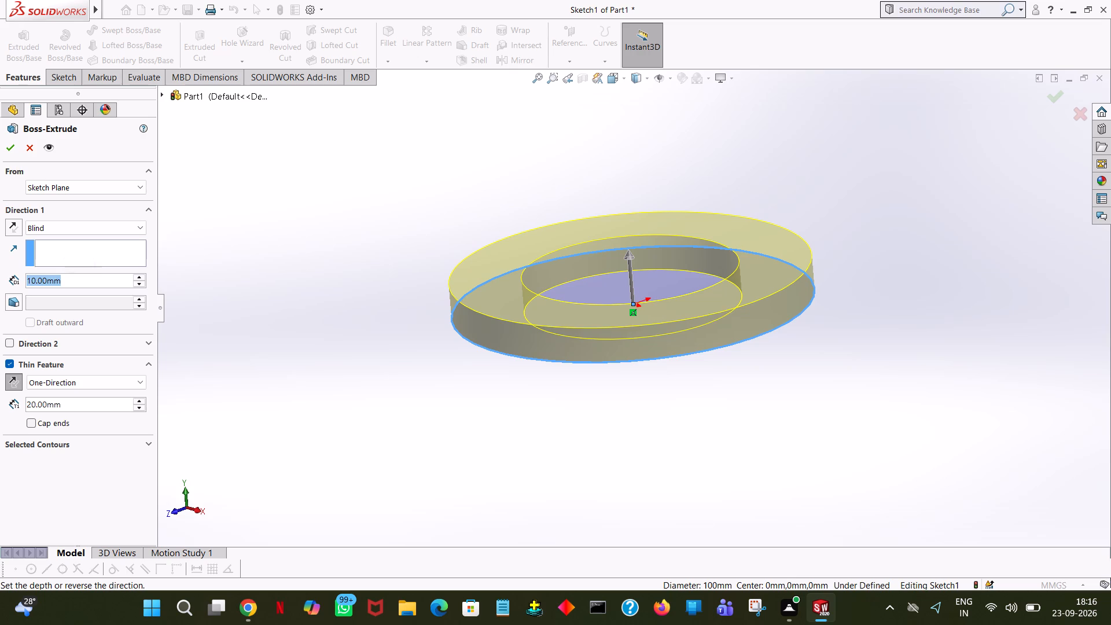
pyautogui.write('15')
pyautogui.press('Return')
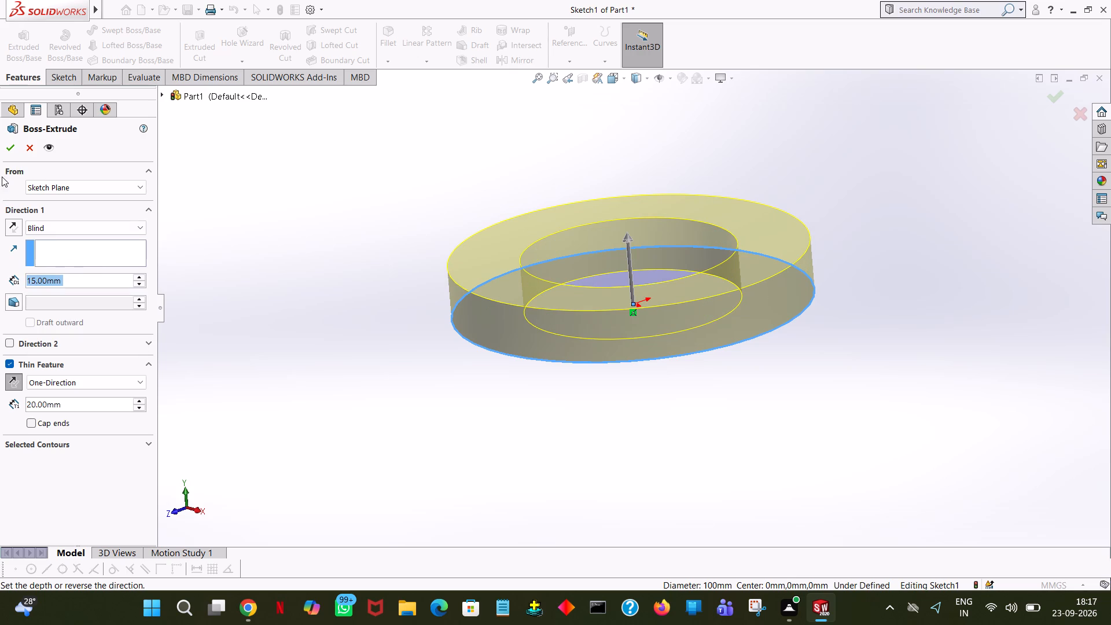
pyautogui.click(9, 148)
pyautogui.click(495, 168)
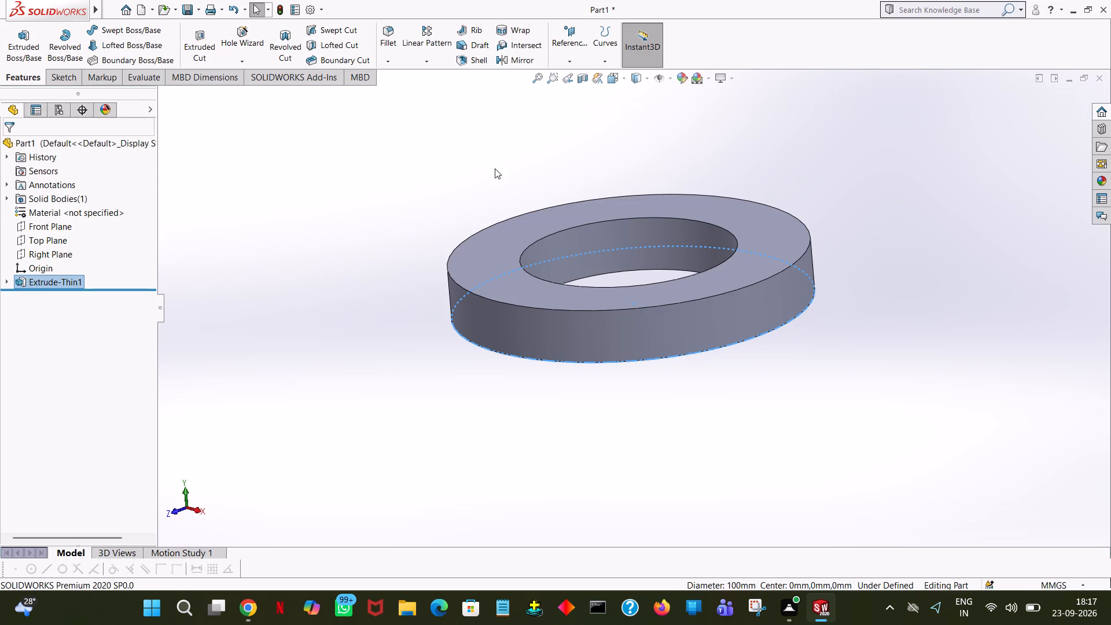
# Sketch a circle of radius 130/2 mm centred on the origin on the ring's upper face for a new Boss-Extrude.
pyautogui.click(34, 46)
pyautogui.click(628, 205)
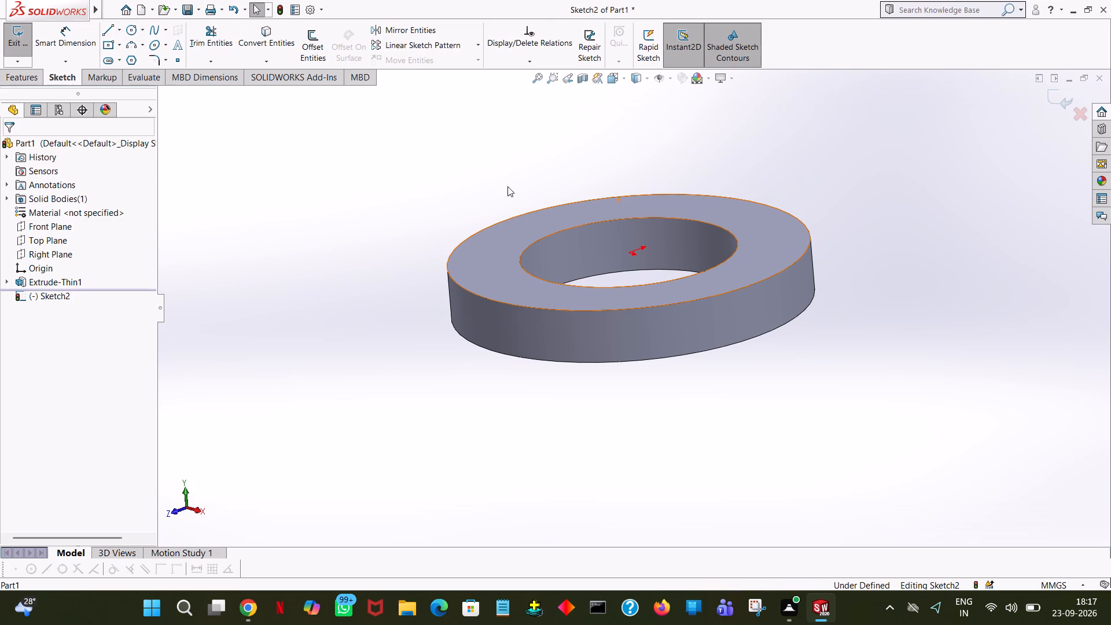
pyautogui.click(130, 27)
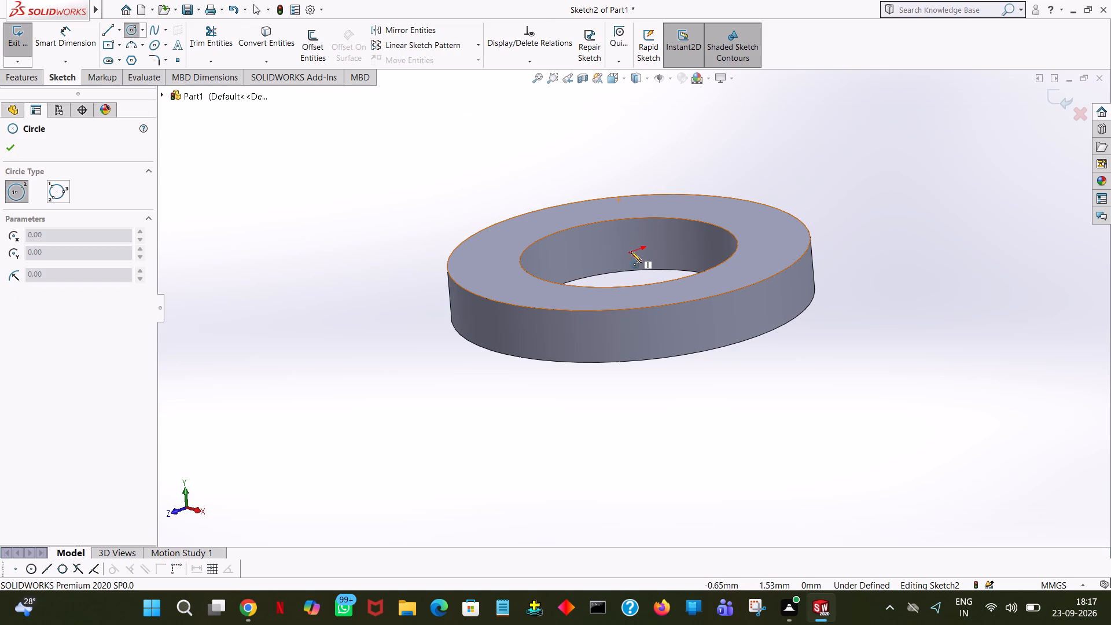
pyautogui.click(629, 253)
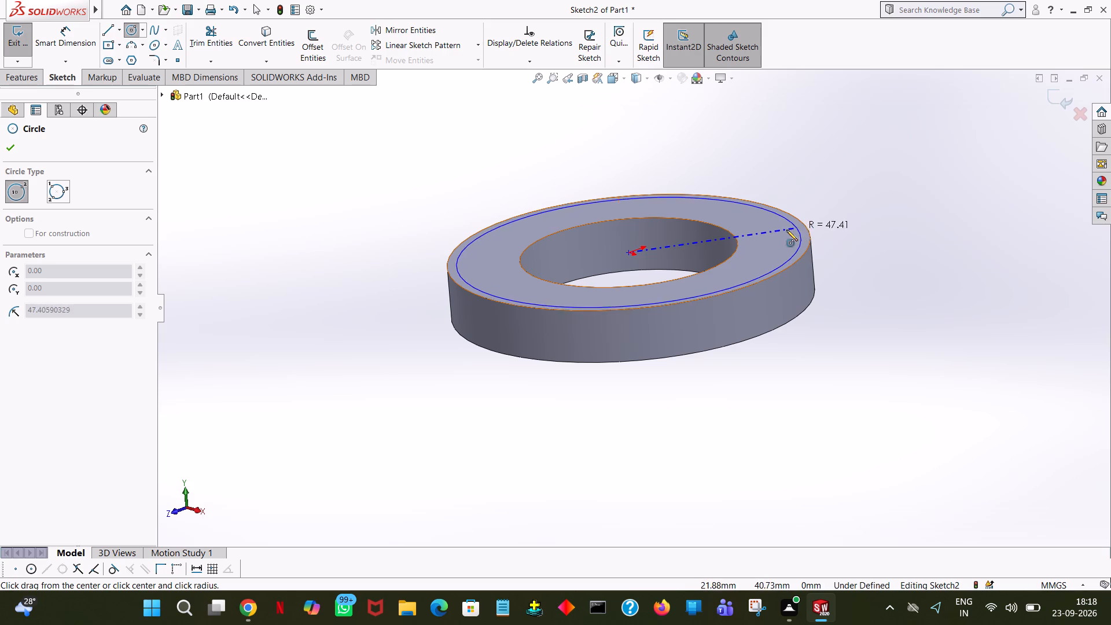
pyautogui.click(816, 215)
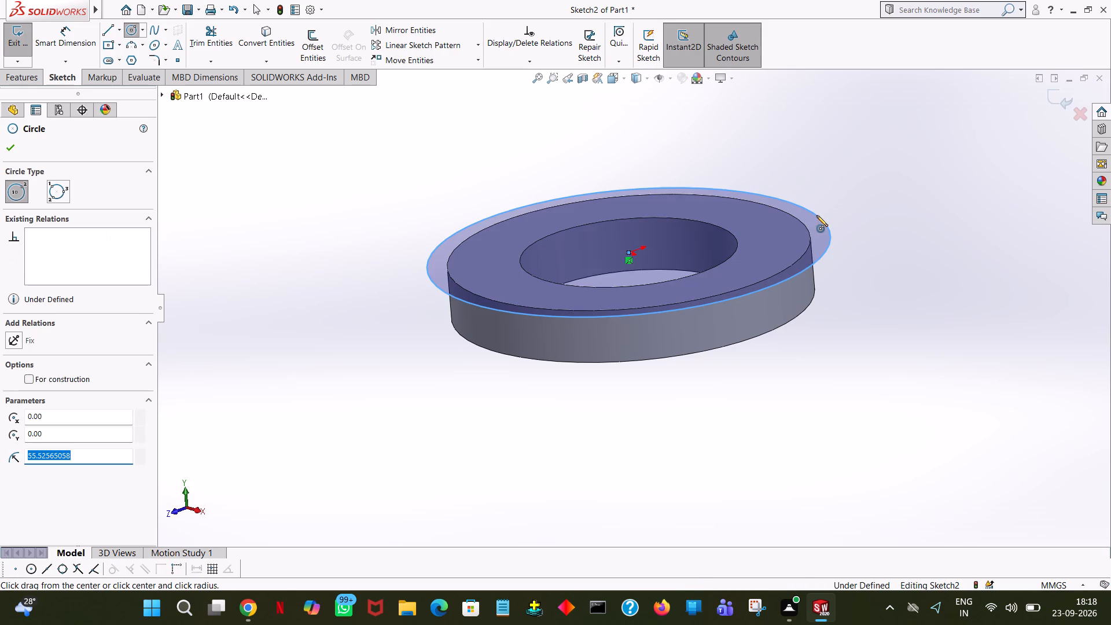
pyautogui.write('130/2')
pyautogui.press('Return')
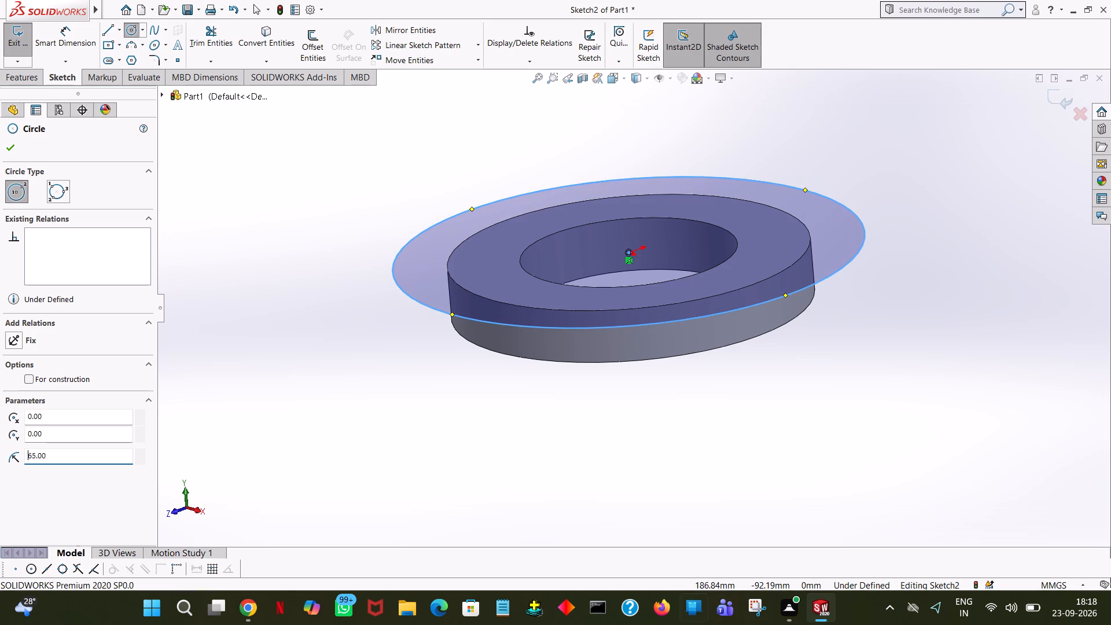
pyautogui.click(8, 142)
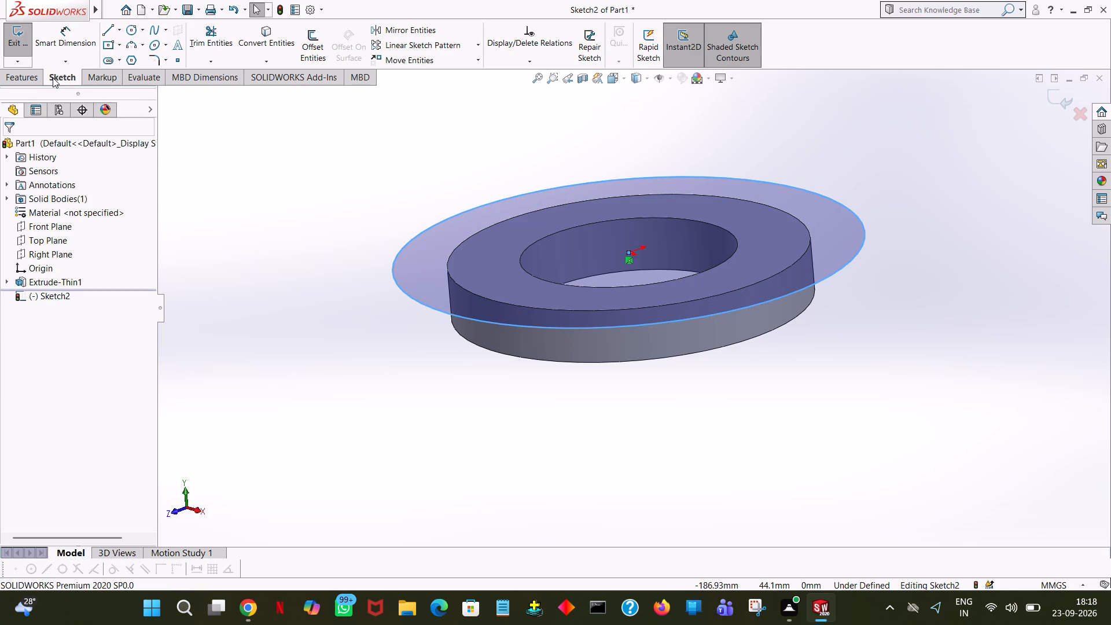
# Extrude the 65 mm radius circle 5 mm blind, away from the ring and merged with it, as a flange disc.
pyautogui.click(27, 76)
pyautogui.click(32, 36)
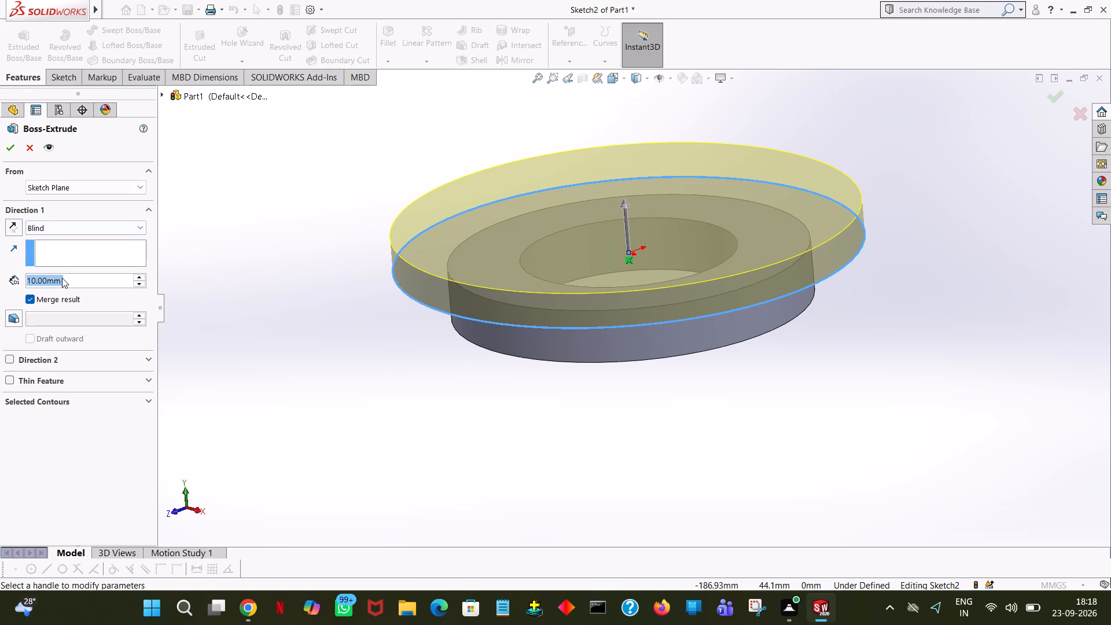
pyautogui.press('5')
pyautogui.press('Return')
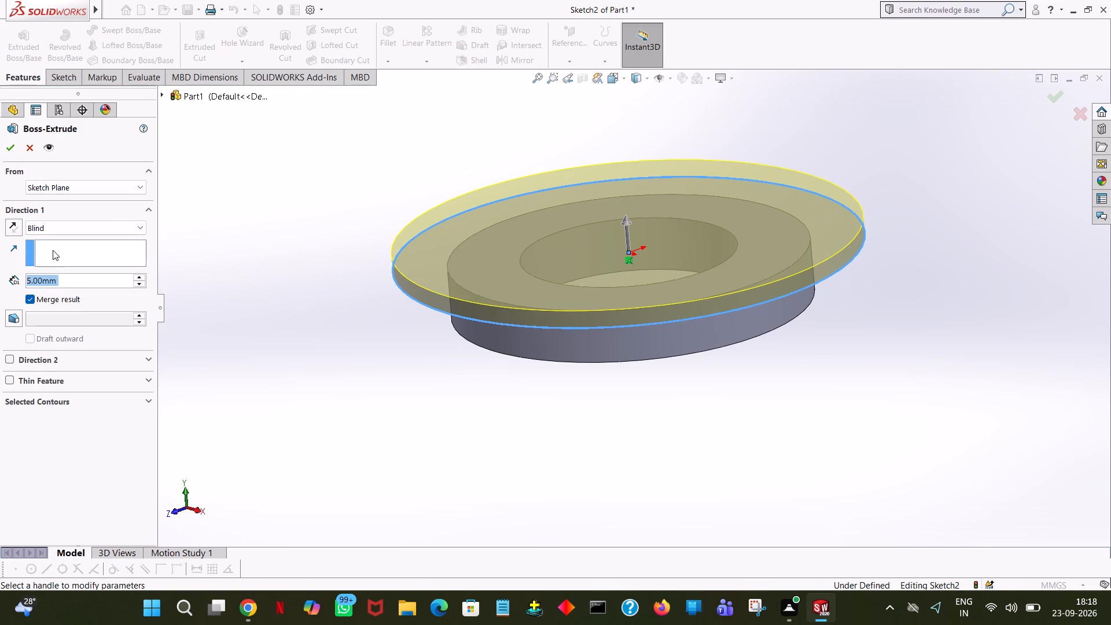
pyautogui.click(9, 150)
pyautogui.click(347, 175)
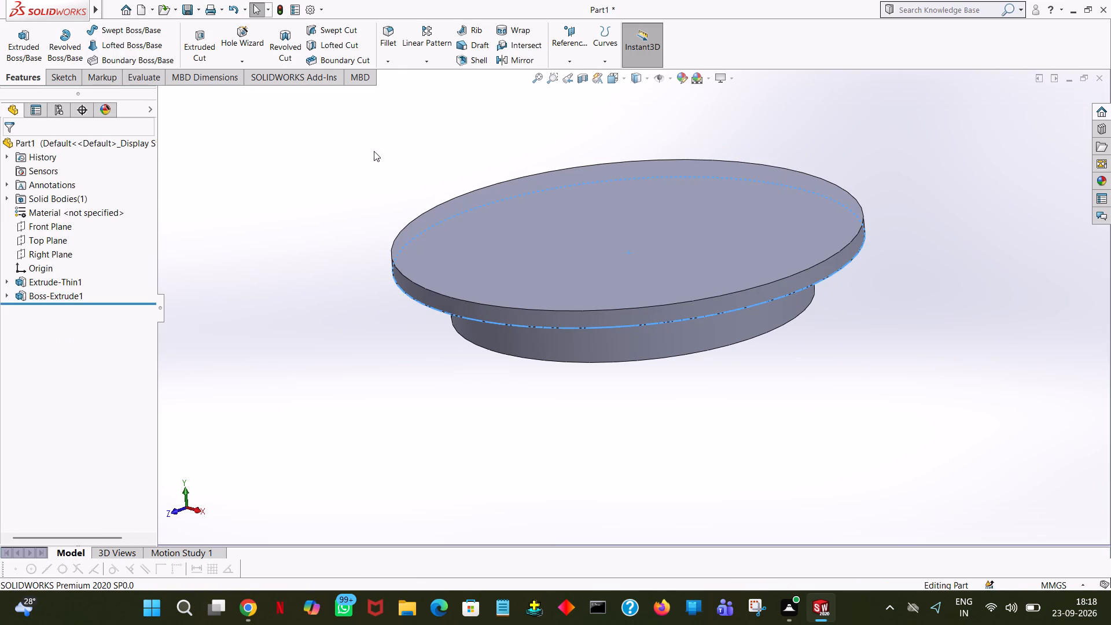
# Sketch a circle of radius 65/2 mm centred on the origin on the flange disc's upper face for an Extruded Cut.
pyautogui.moveTo(374, 147); pyautogui.dragTo(424, 238, button='middle')
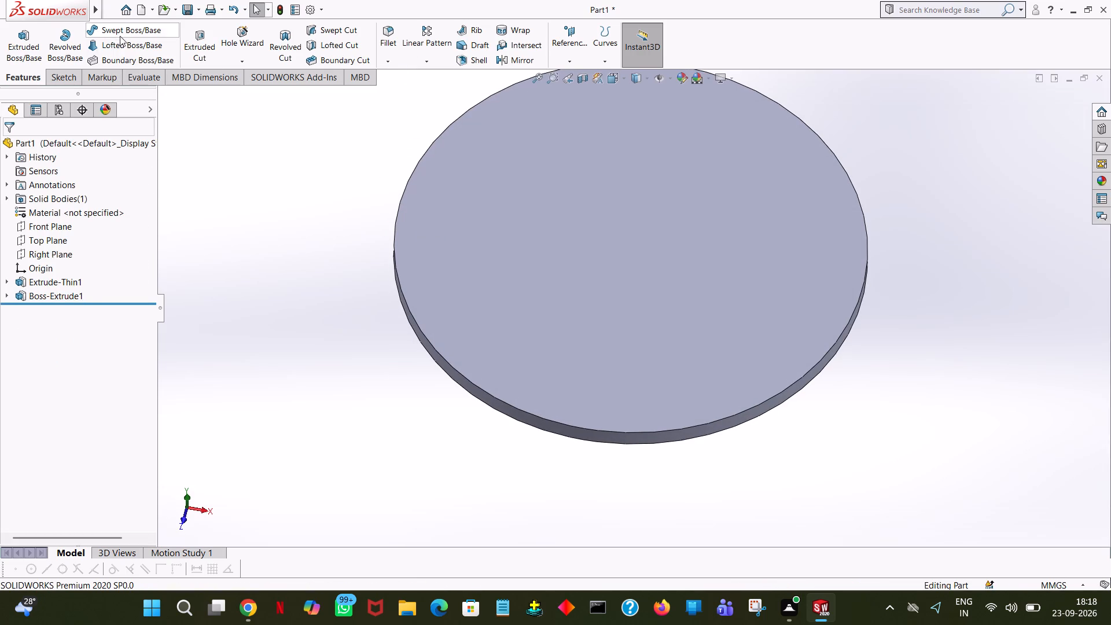
pyautogui.click(196, 41)
pyautogui.click(525, 210)
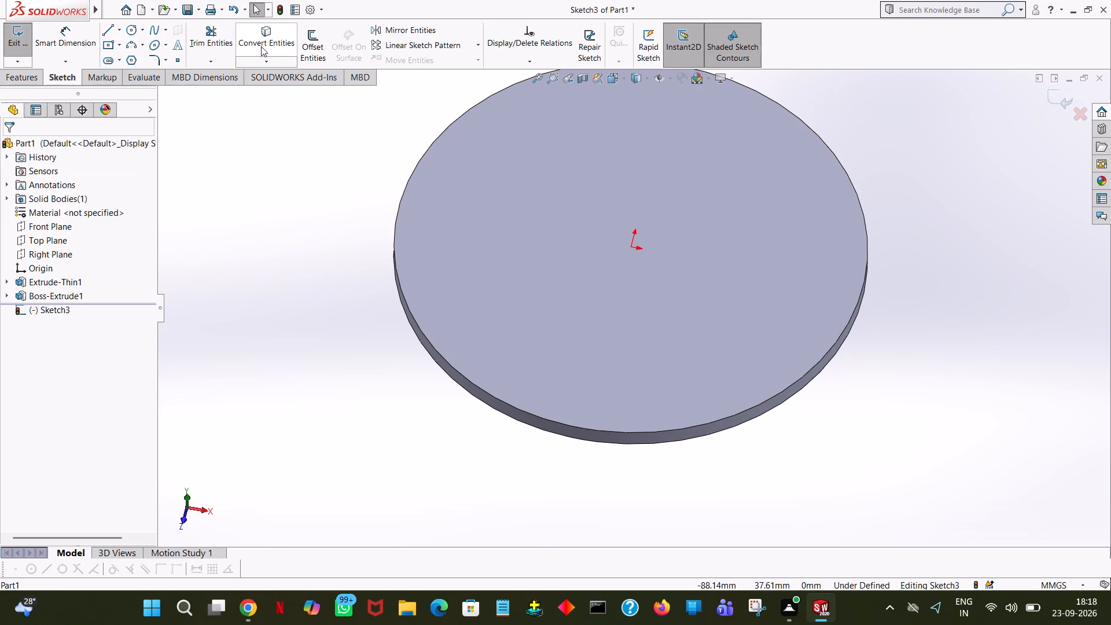
pyautogui.click(131, 25)
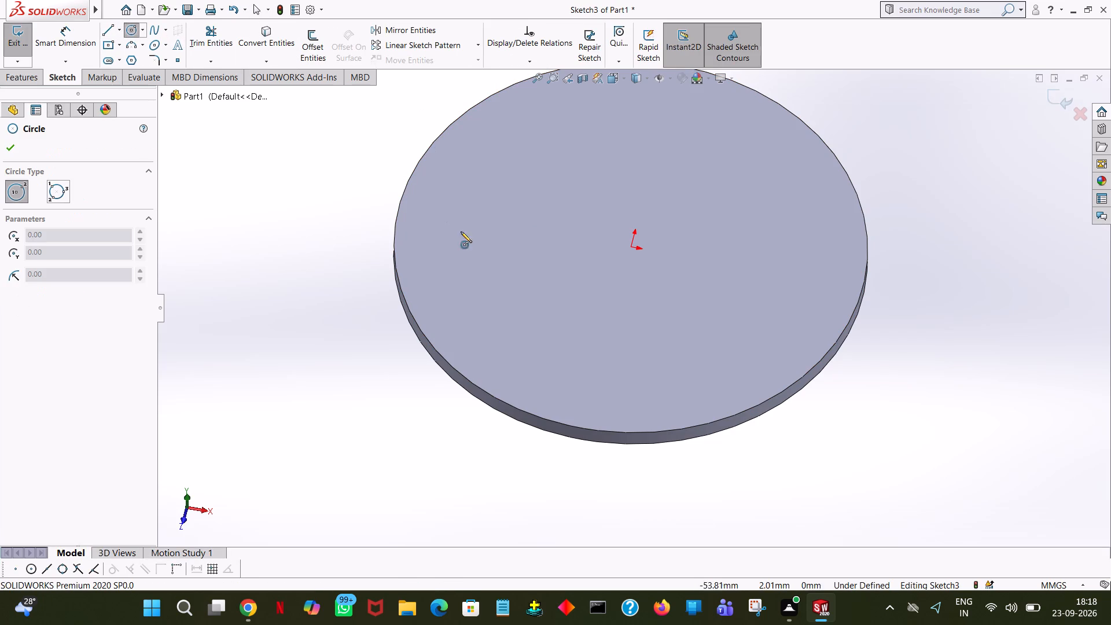
pyautogui.click(630, 247)
pyautogui.click(746, 184)
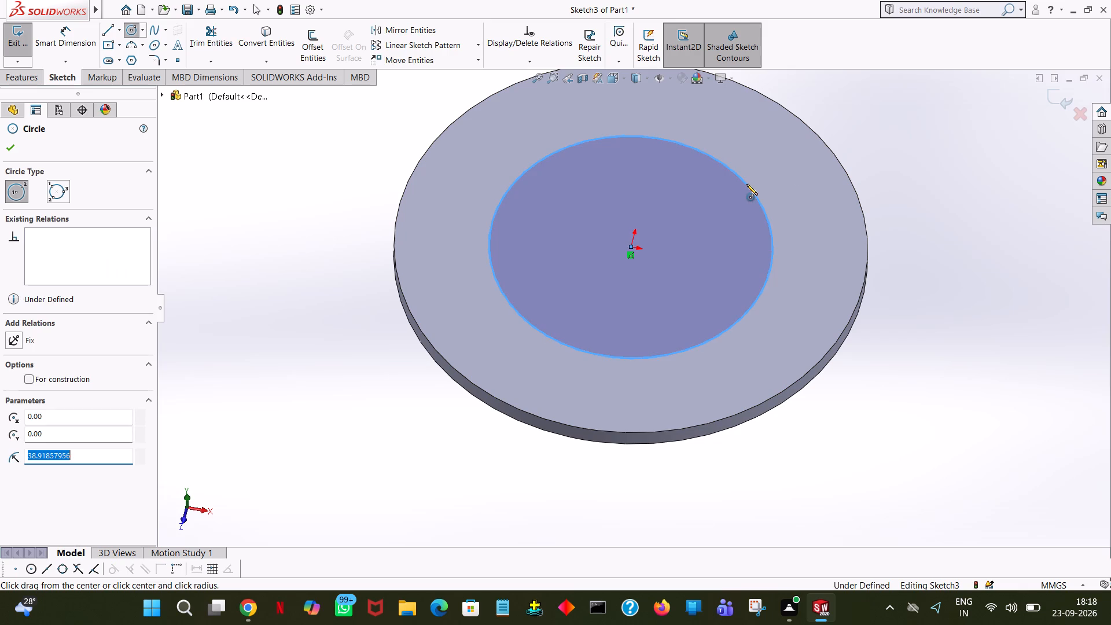
pyautogui.write('65/2')
pyautogui.press('Return')
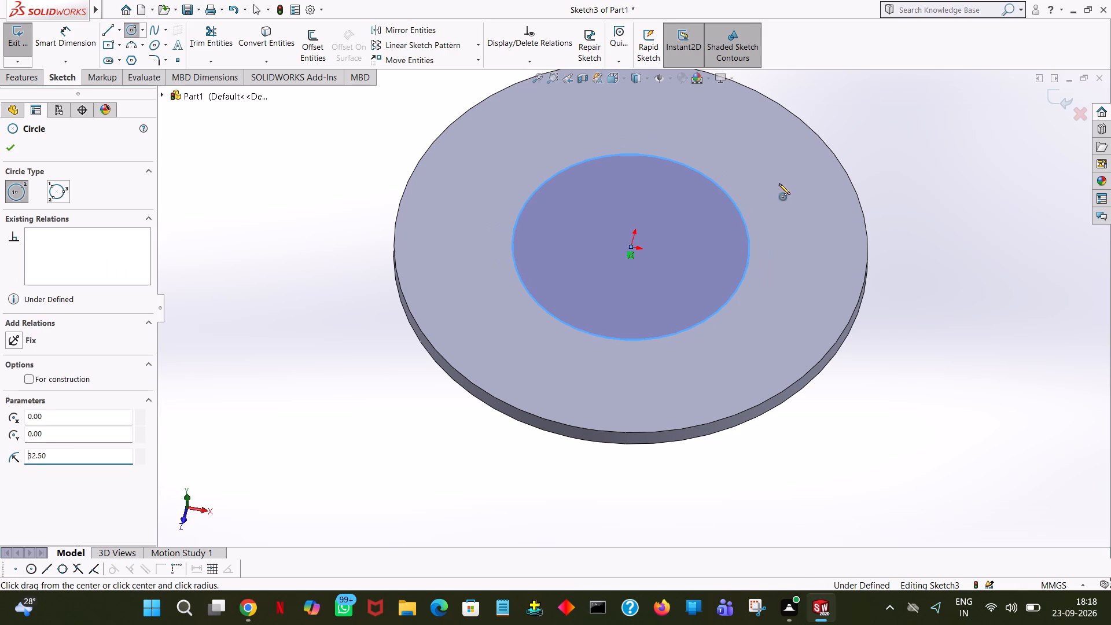
pyautogui.moveTo(771, 473); pyautogui.dragTo(817, 252, button='middle')
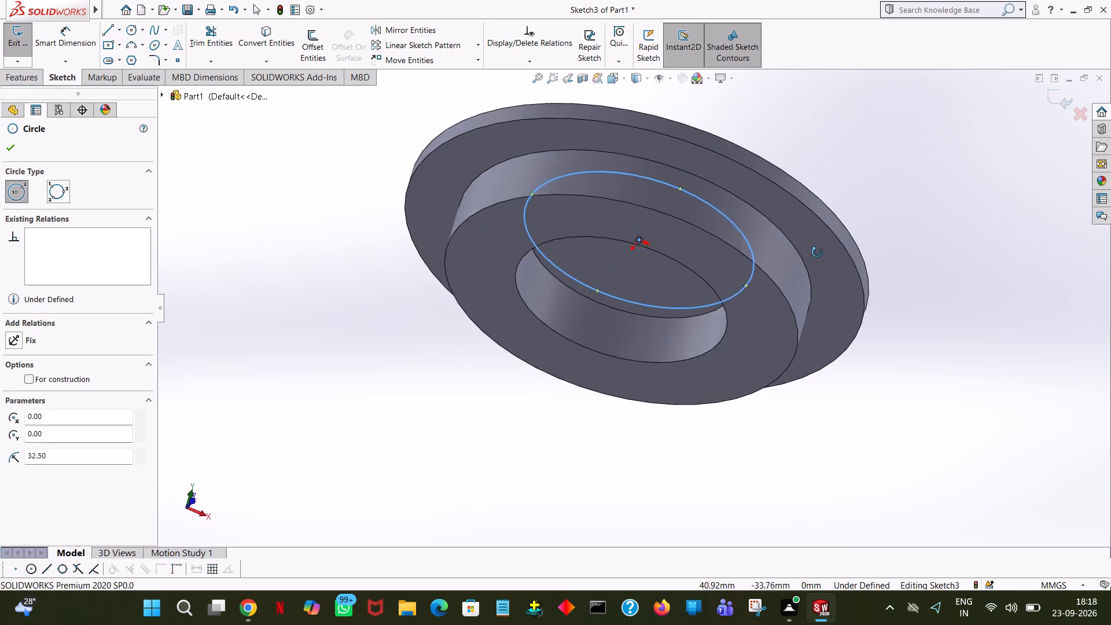
pyautogui.moveTo(817, 252); pyautogui.dragTo(905, 391, button='middle')
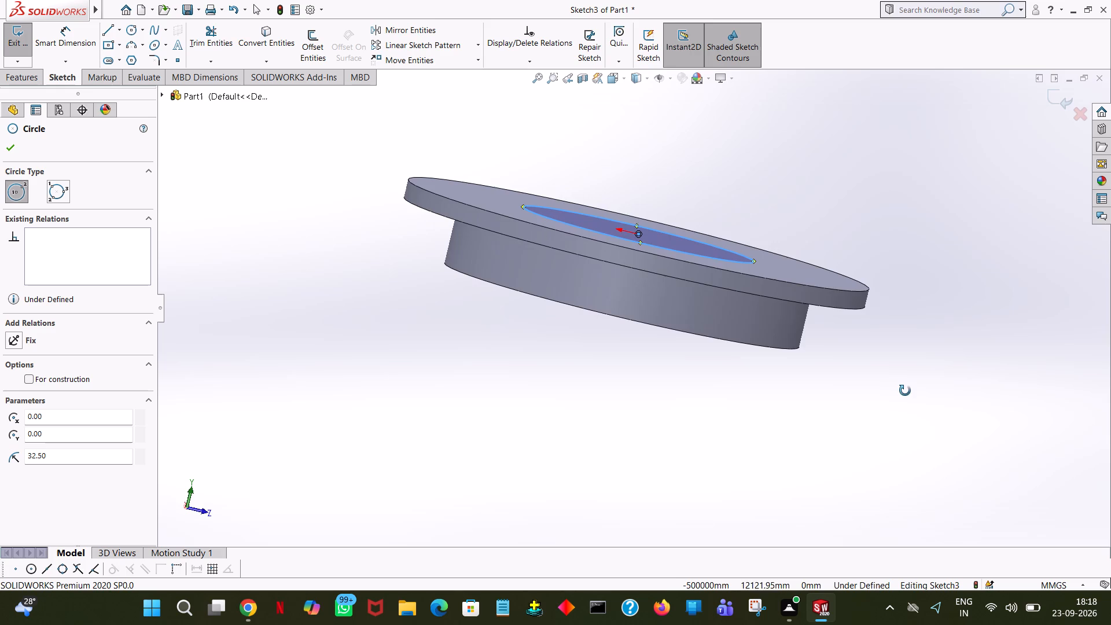
pyautogui.moveTo(905, 391); pyautogui.dragTo(952, 463, button='middle')
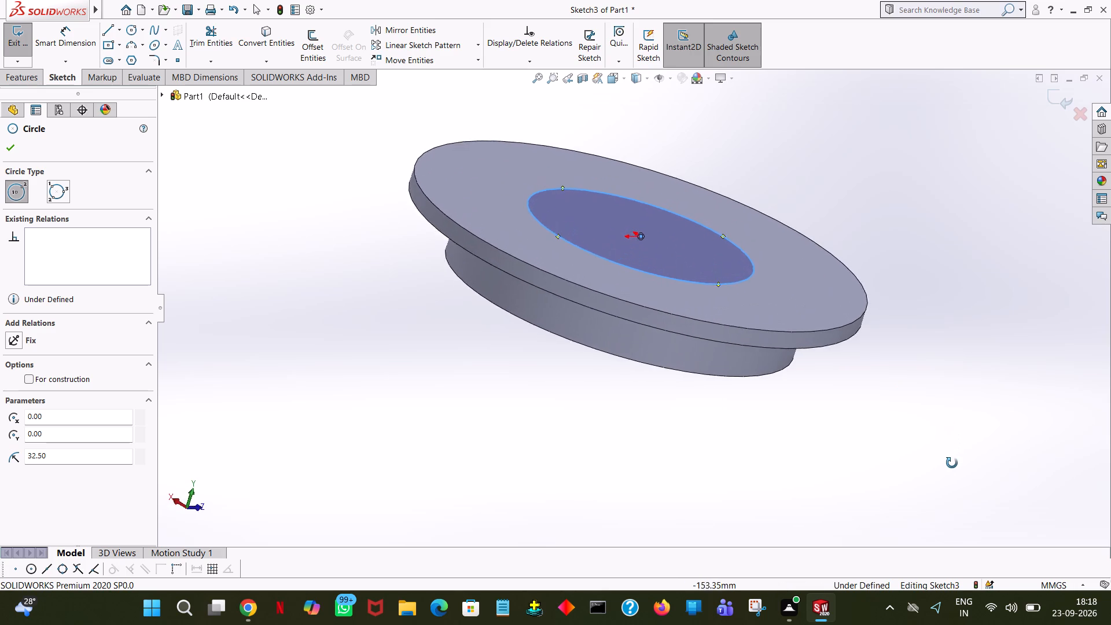
pyautogui.moveTo(952, 463); pyautogui.dragTo(835, 492, button='middle')
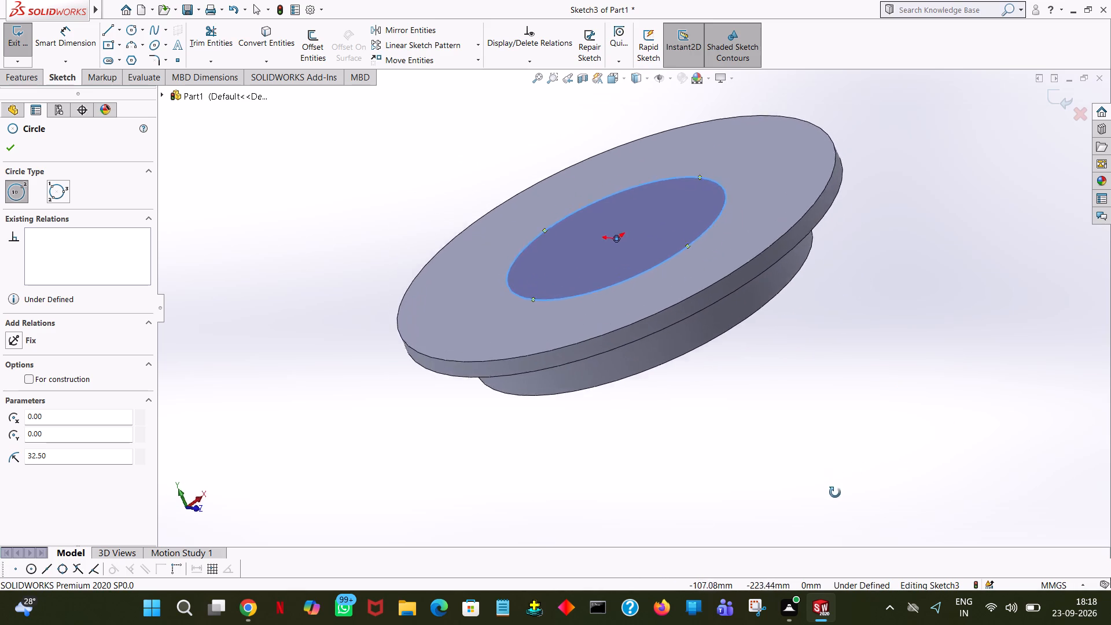
pyautogui.moveTo(835, 492); pyautogui.dragTo(881, 530, button='middle')
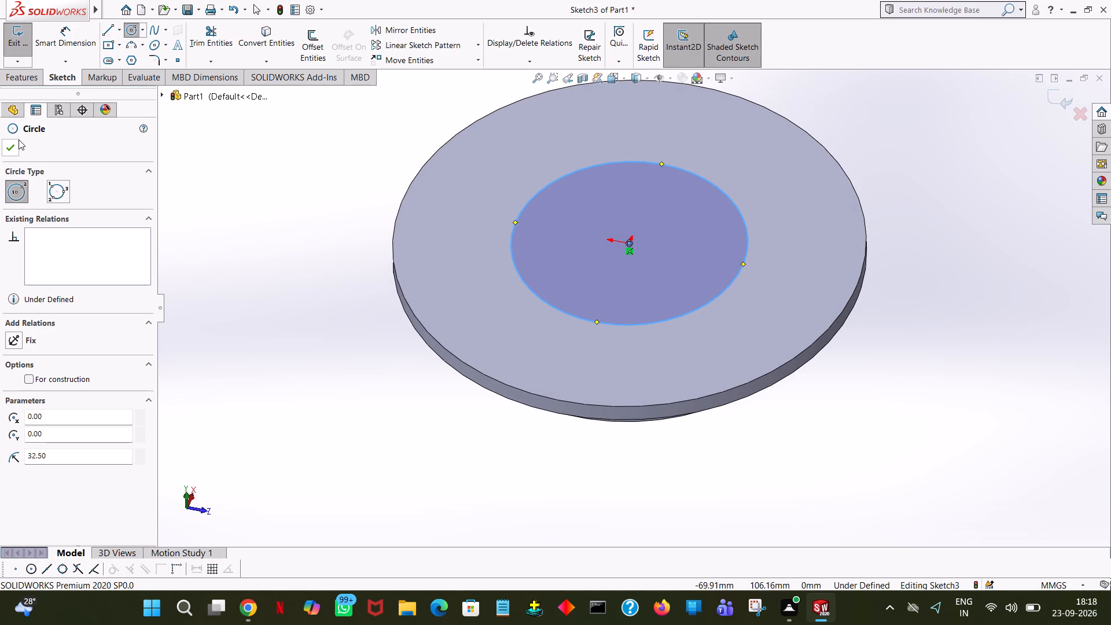
pyautogui.click(7, 150)
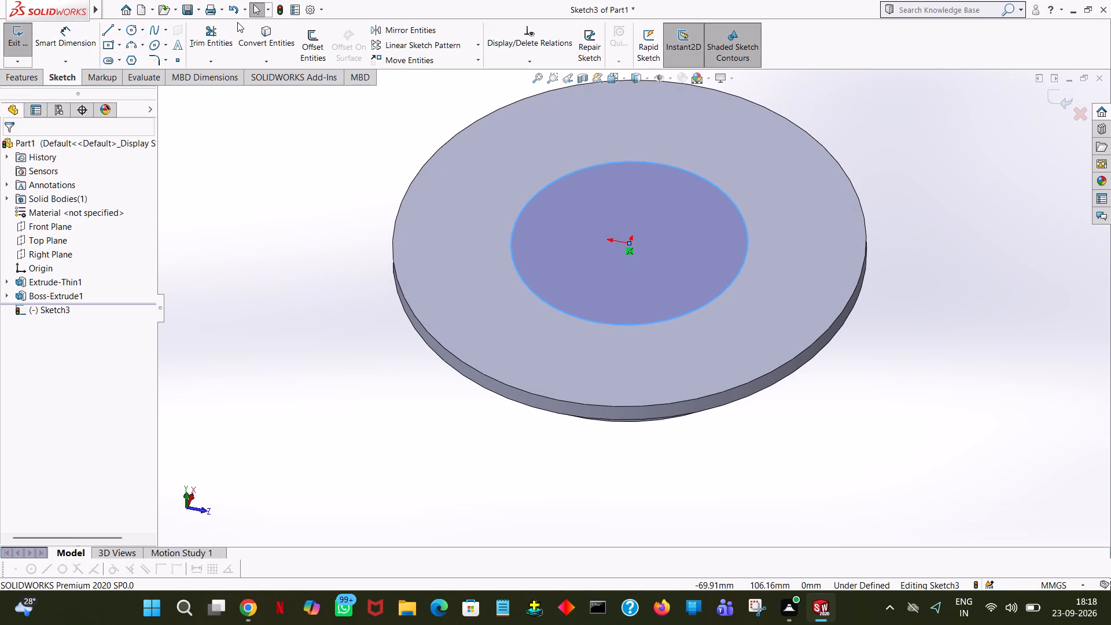
# Cut the 32.5 mm radius circle 5 mm blind through the flange disc.
pyautogui.click(13, 84)
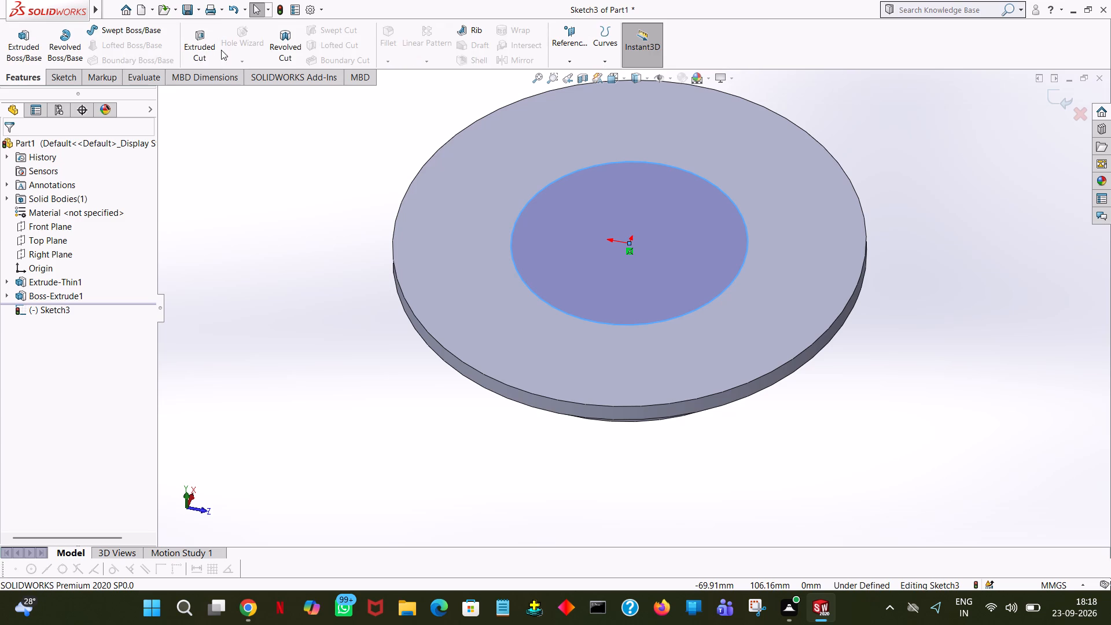
pyautogui.click(190, 51)
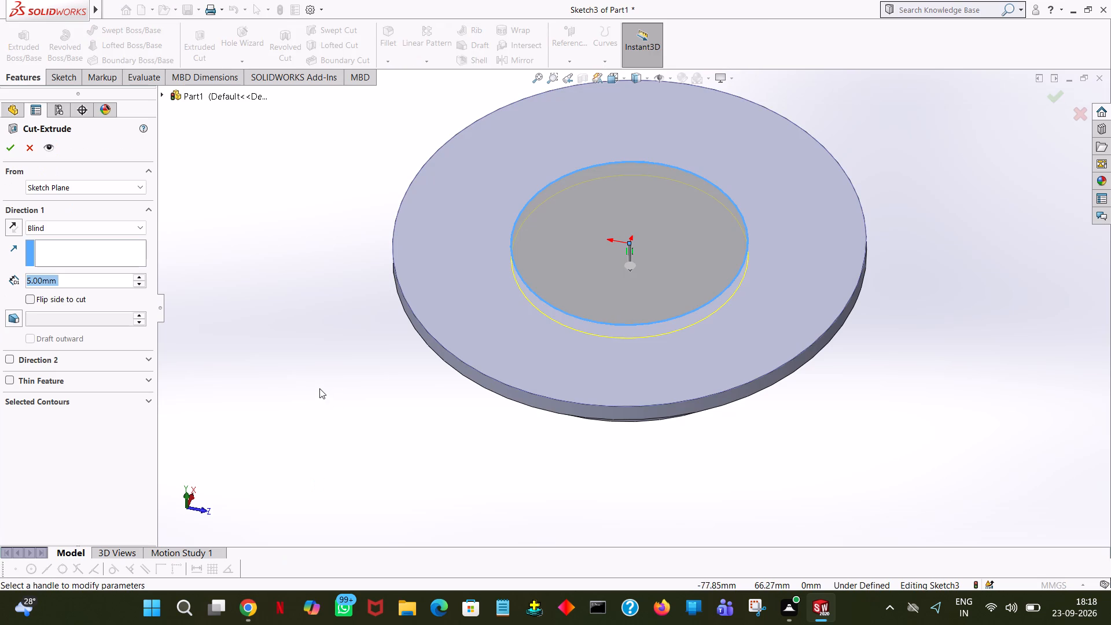
pyautogui.click(10, 147)
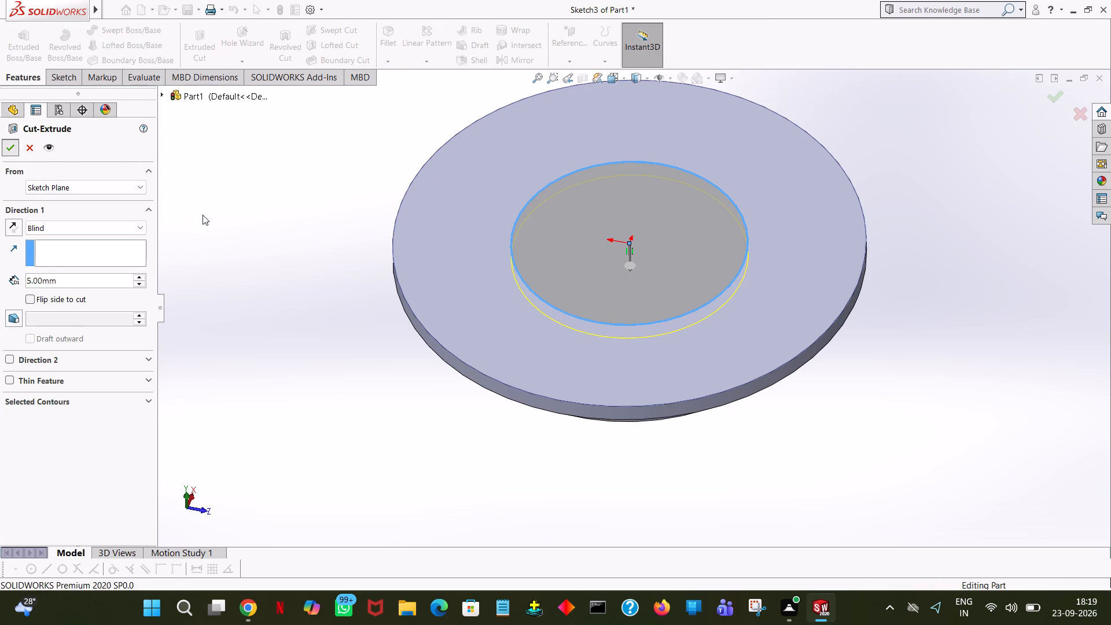
pyautogui.click(213, 261)
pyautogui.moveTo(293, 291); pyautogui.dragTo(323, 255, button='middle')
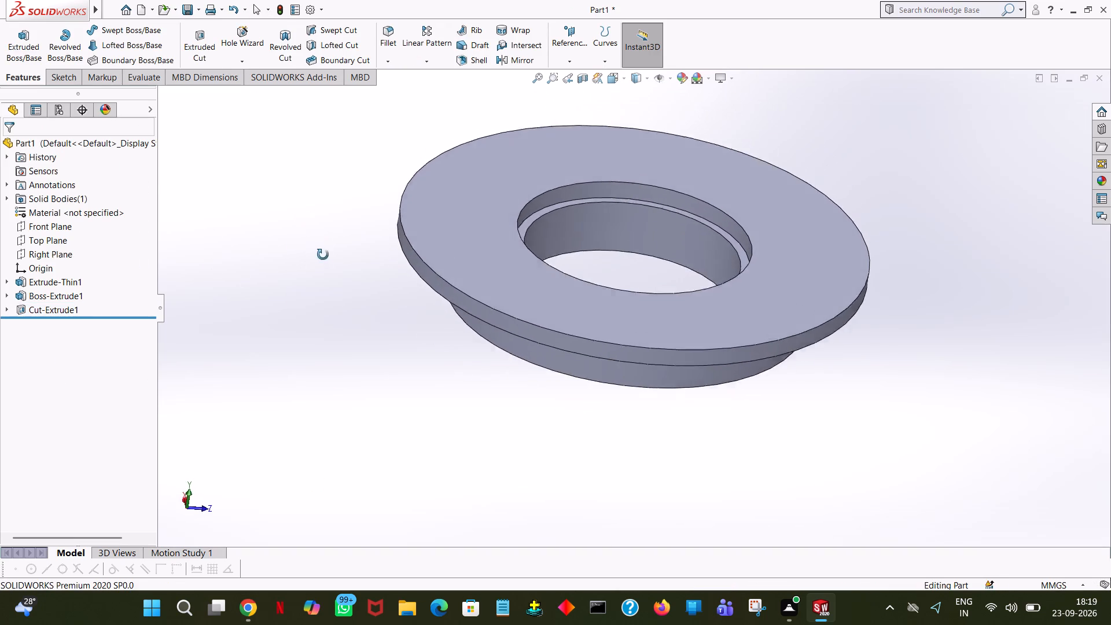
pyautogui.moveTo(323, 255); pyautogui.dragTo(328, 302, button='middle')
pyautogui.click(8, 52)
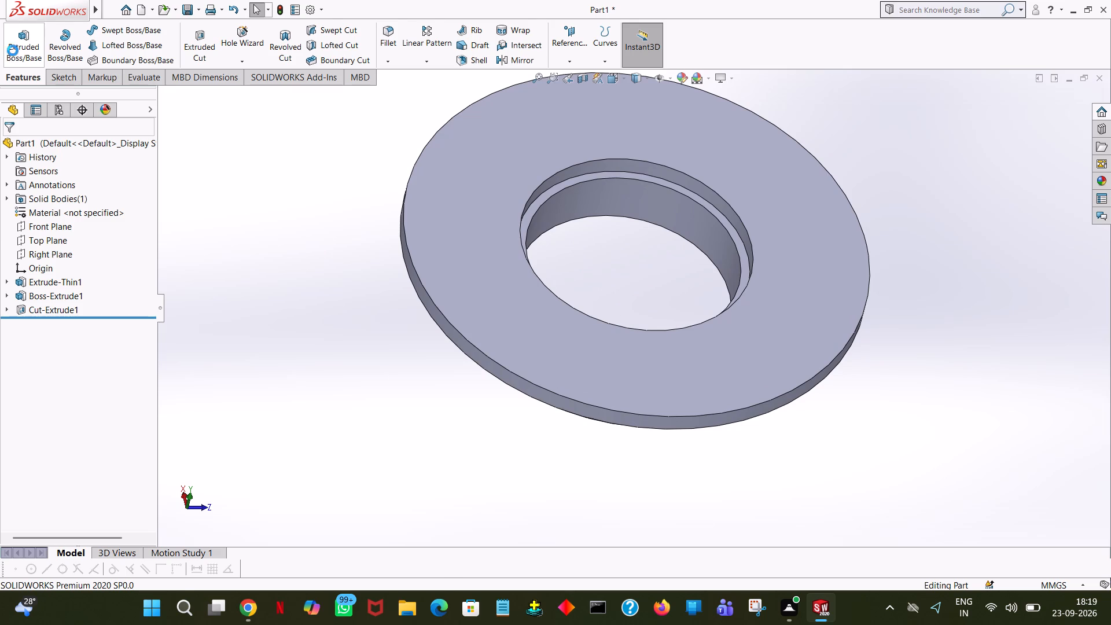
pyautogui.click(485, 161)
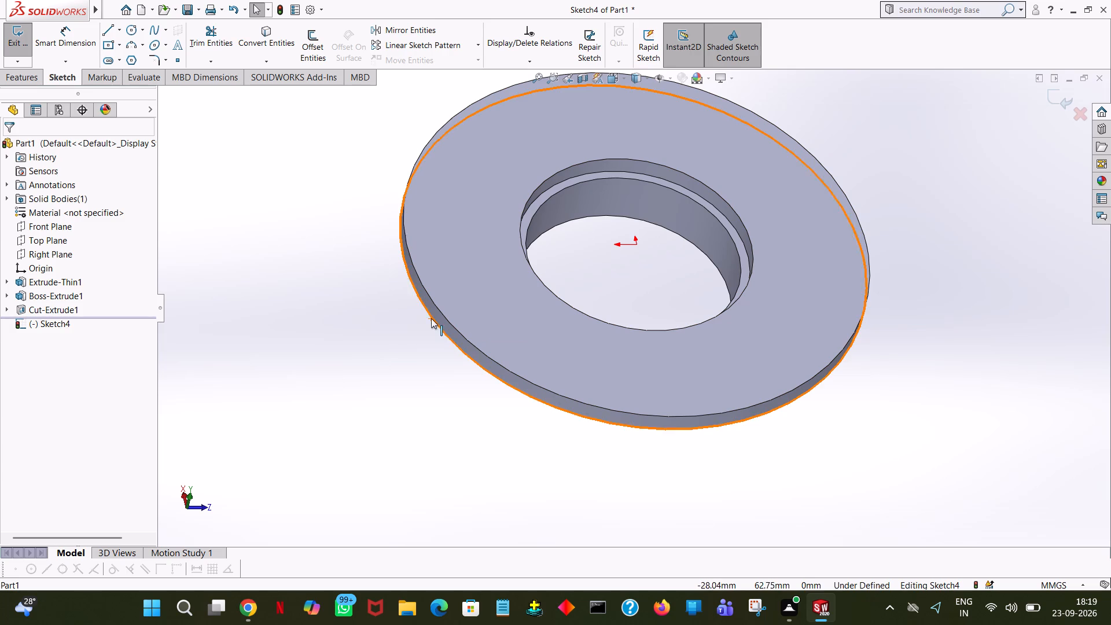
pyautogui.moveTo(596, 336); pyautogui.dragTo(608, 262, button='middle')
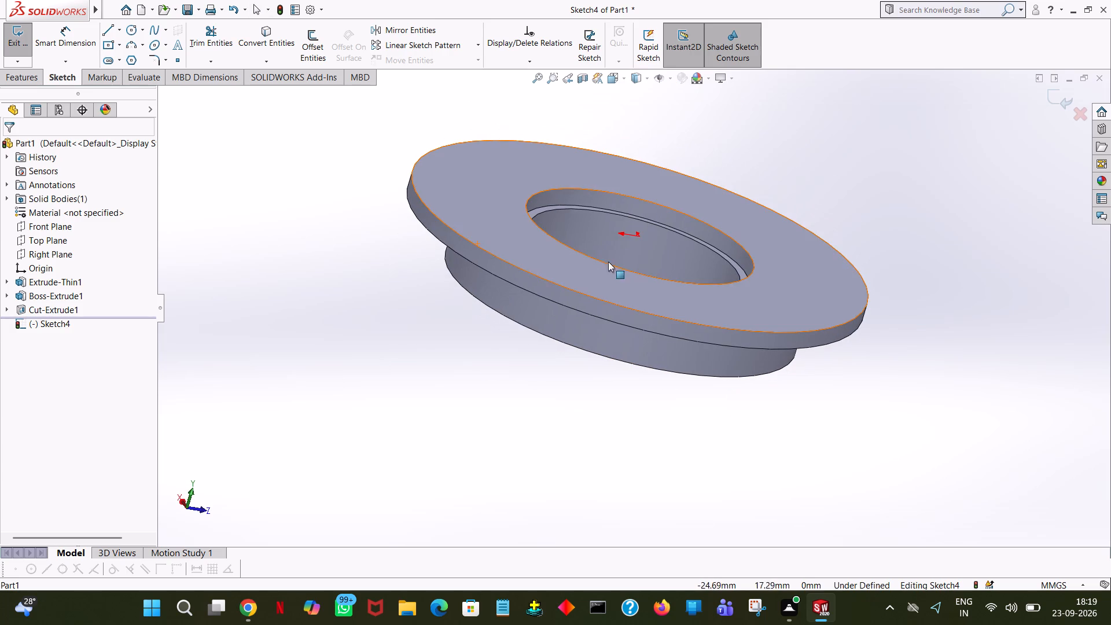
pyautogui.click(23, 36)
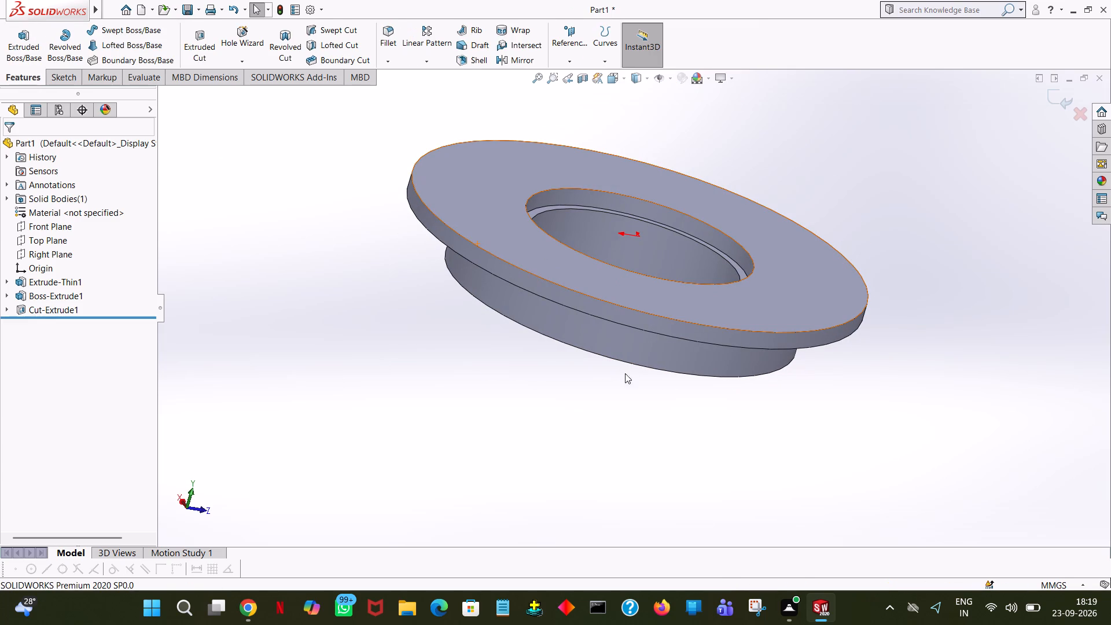
# Change the flange disc's blind extrusion depth to 10 mm.
pyautogui.click(605, 313)
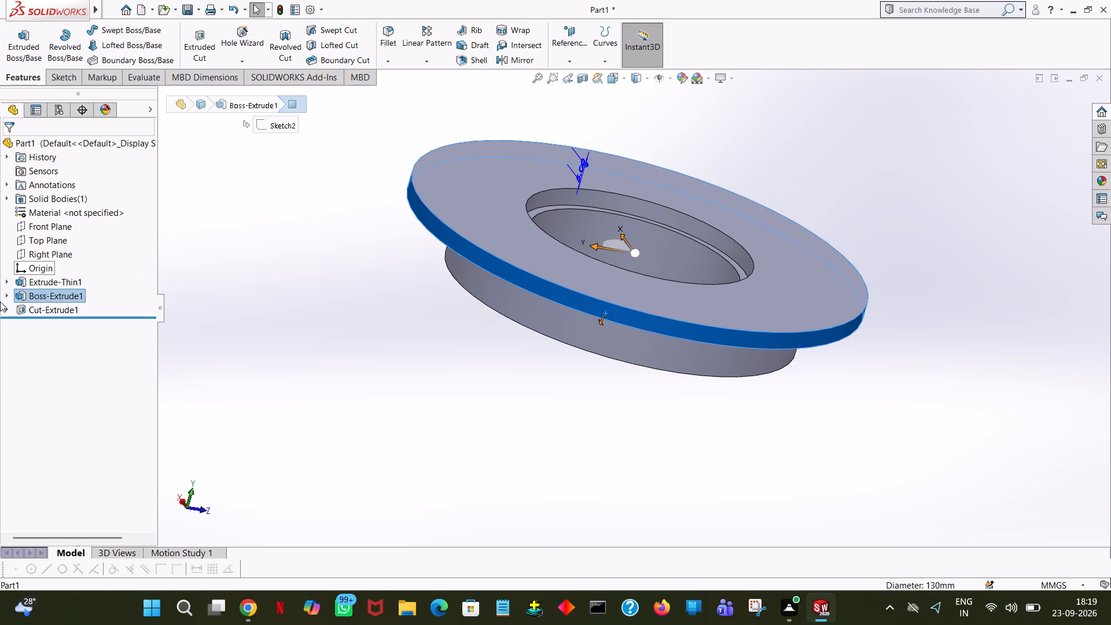
pyautogui.click(53, 293)
pyautogui.click(61, 264)
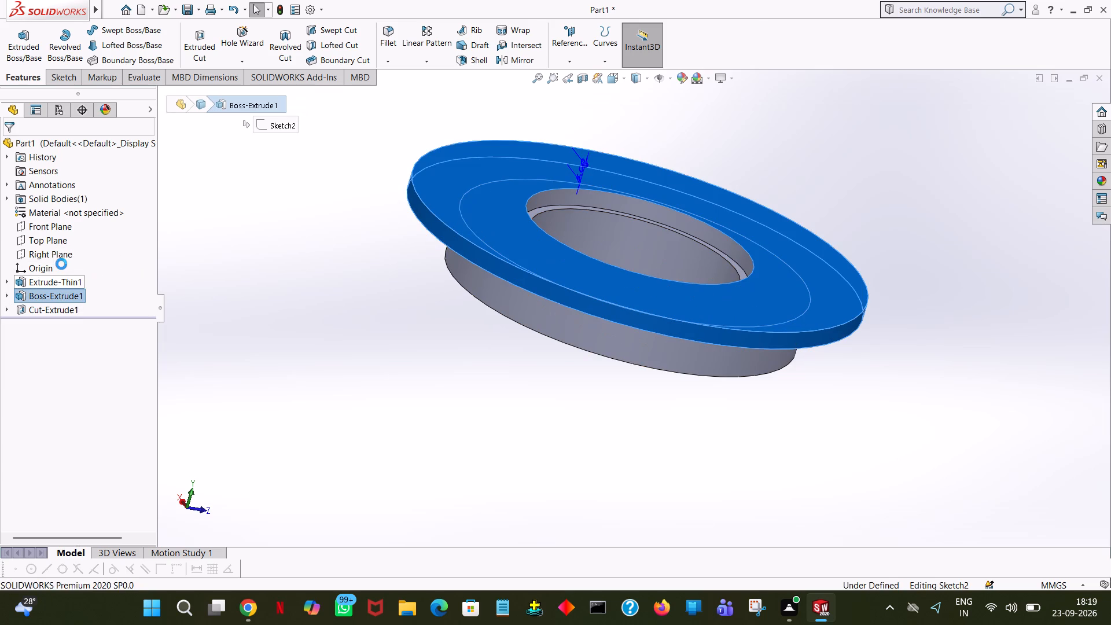
pyautogui.write('10')
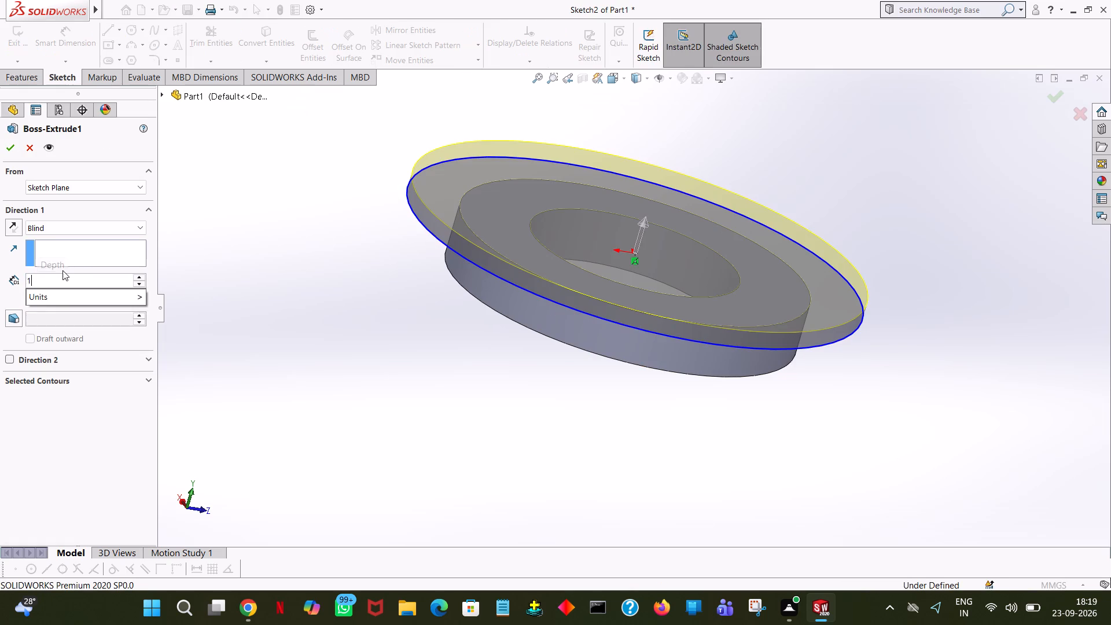
pyautogui.press('Return')
pyautogui.click(8, 147)
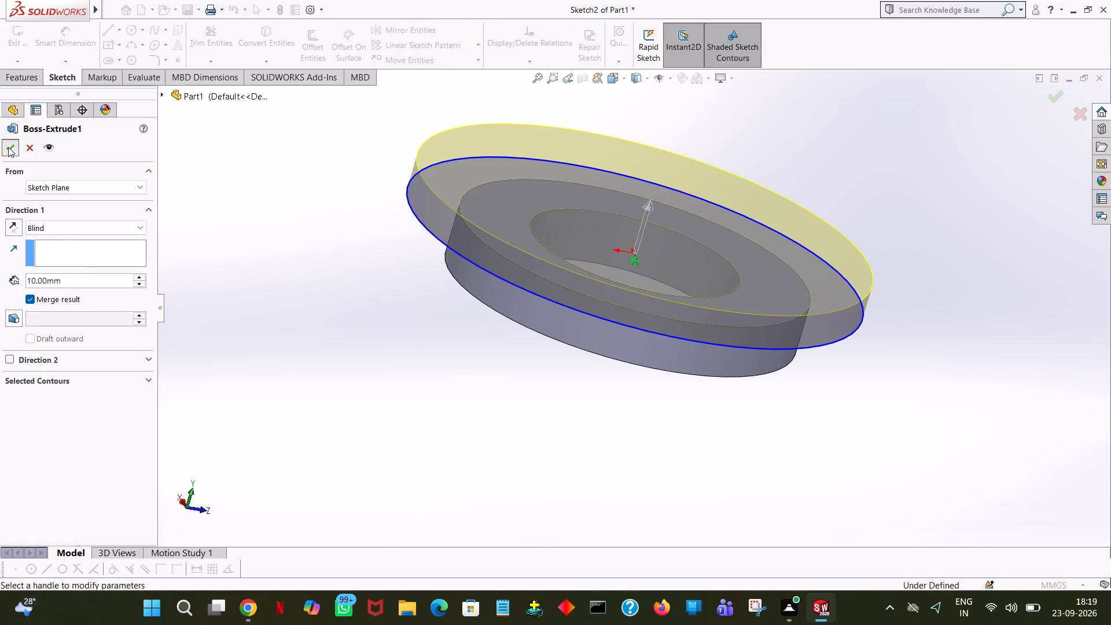
# Change the depth of the flange's central circular cut to 10 mm.
pyautogui.moveTo(292, 275); pyautogui.dragTo(244, 347, button='middle')
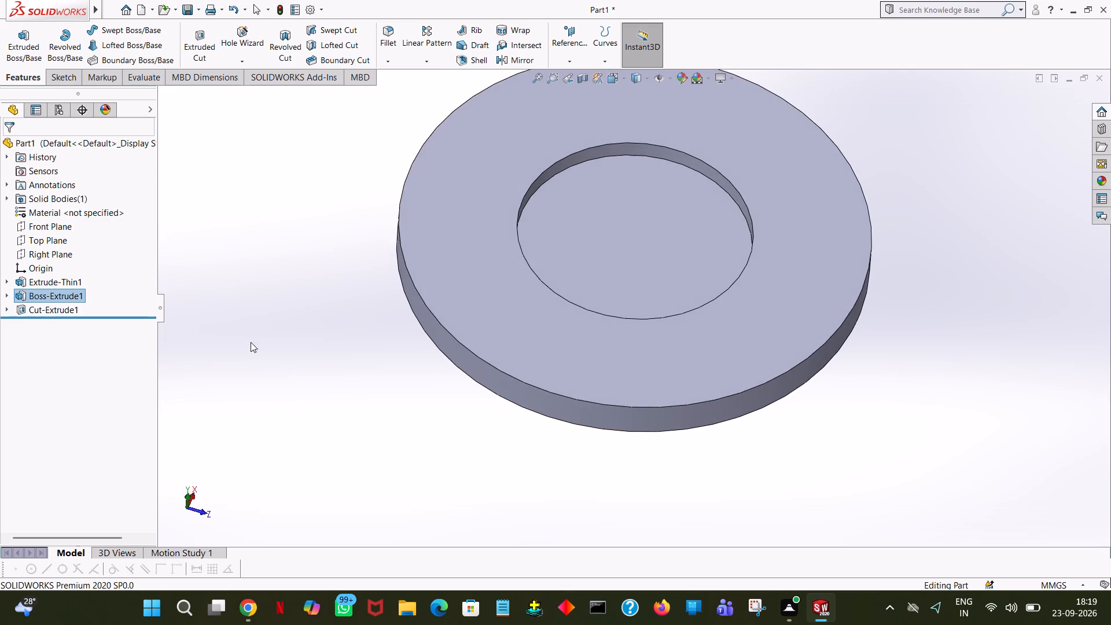
pyautogui.click(573, 218)
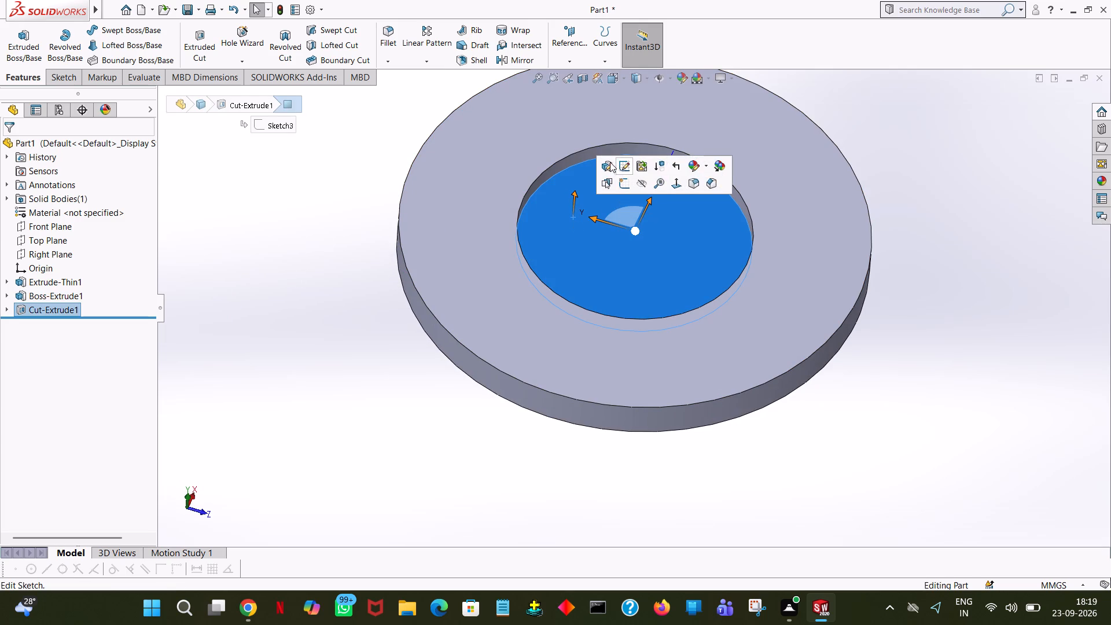
pyautogui.click(608, 162)
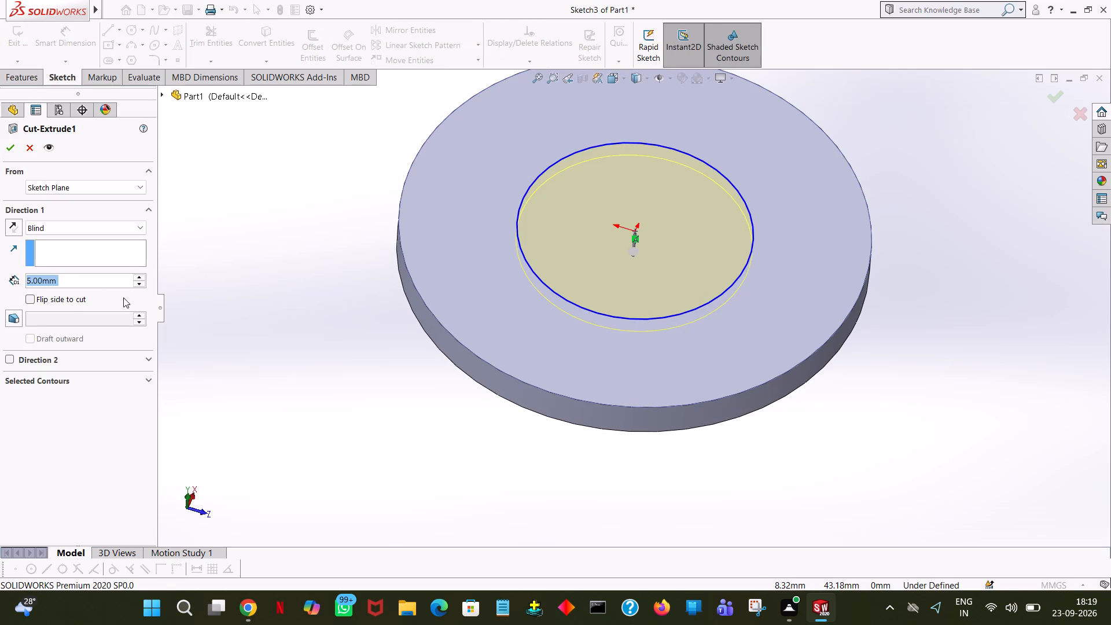
pyautogui.write('10')
pyautogui.press('Return')
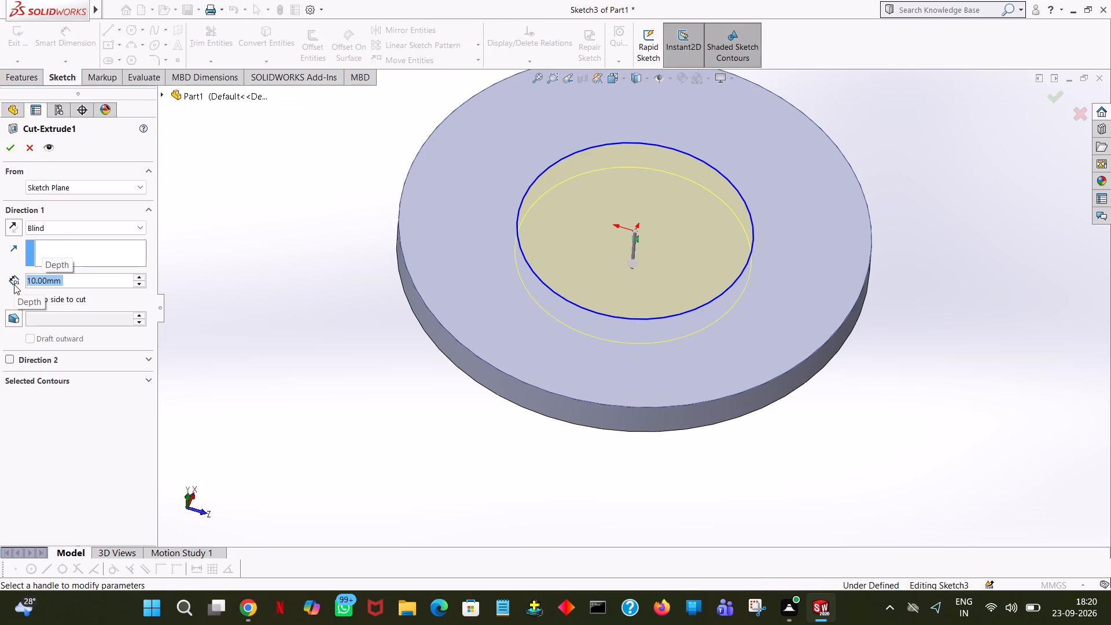
pyautogui.click(3, 144)
pyautogui.click(275, 356)
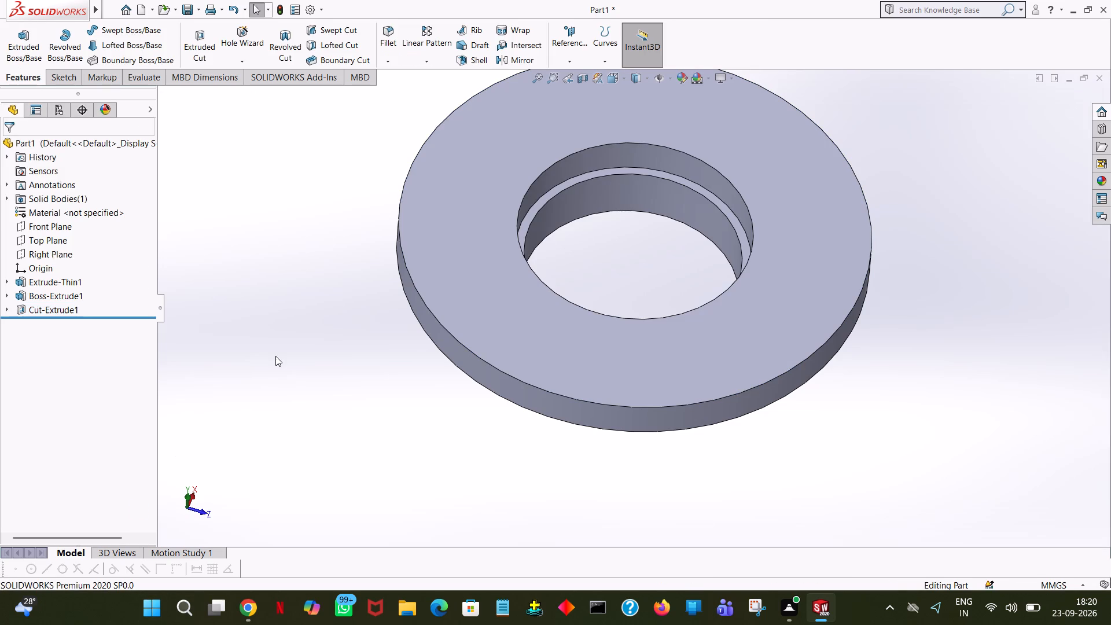
# Sketch a circle of radius 130/2 mm centred on the origin on the flange's upper face for a new Boss-Extrude.
pyautogui.moveTo(288, 362); pyautogui.dragTo(299, 233, button='middle')
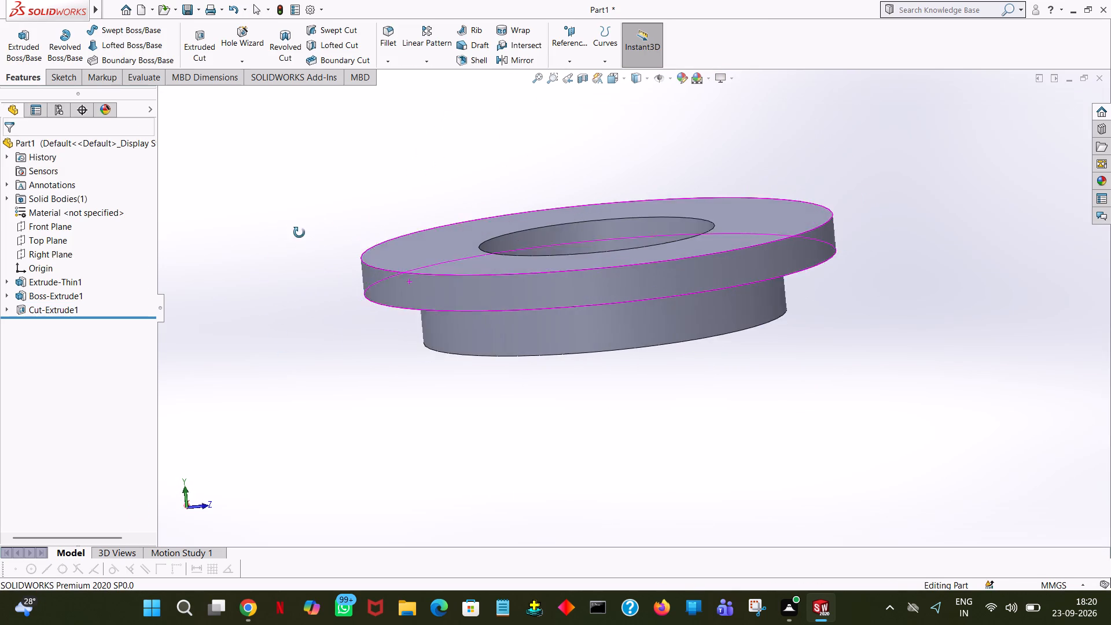
pyautogui.moveTo(299, 233); pyautogui.dragTo(274, 237, button='middle')
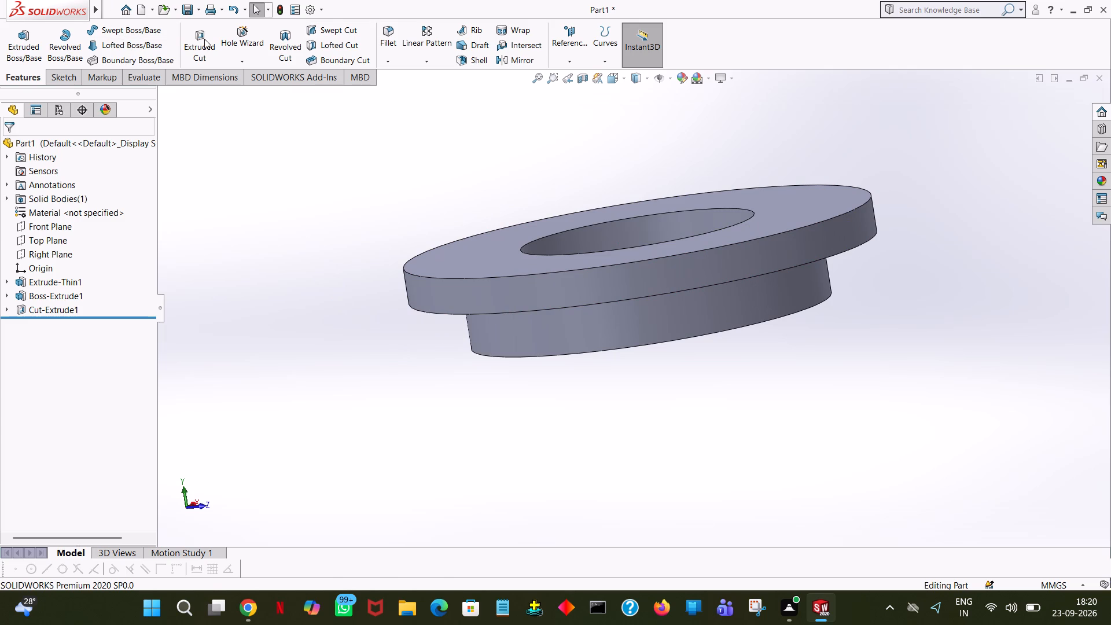
pyautogui.click(42, 37)
pyautogui.click(451, 244)
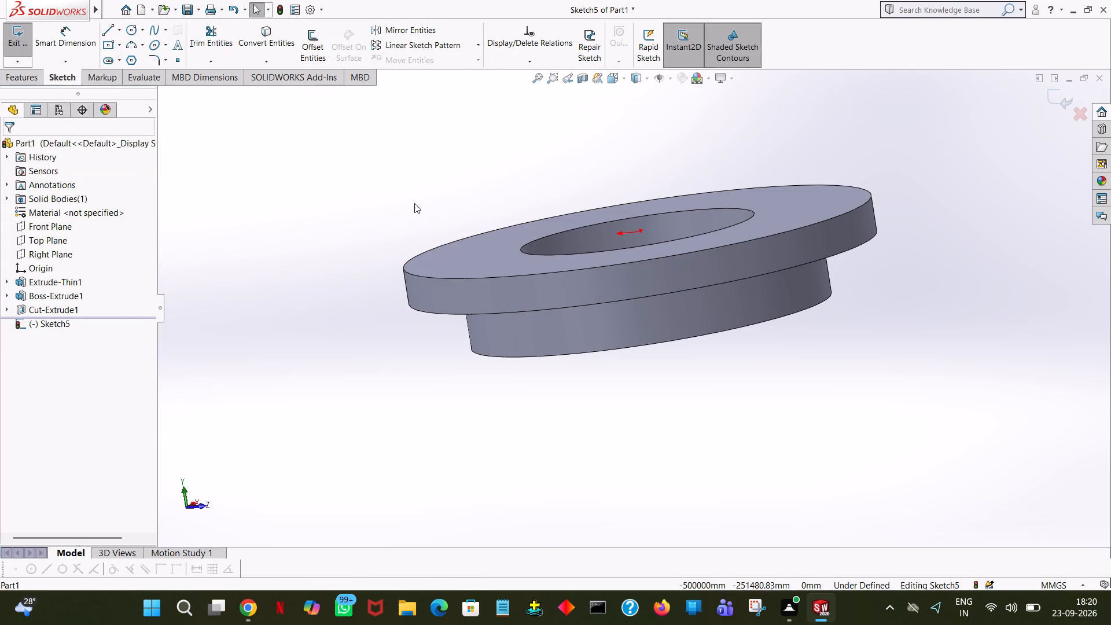
pyautogui.click(124, 25)
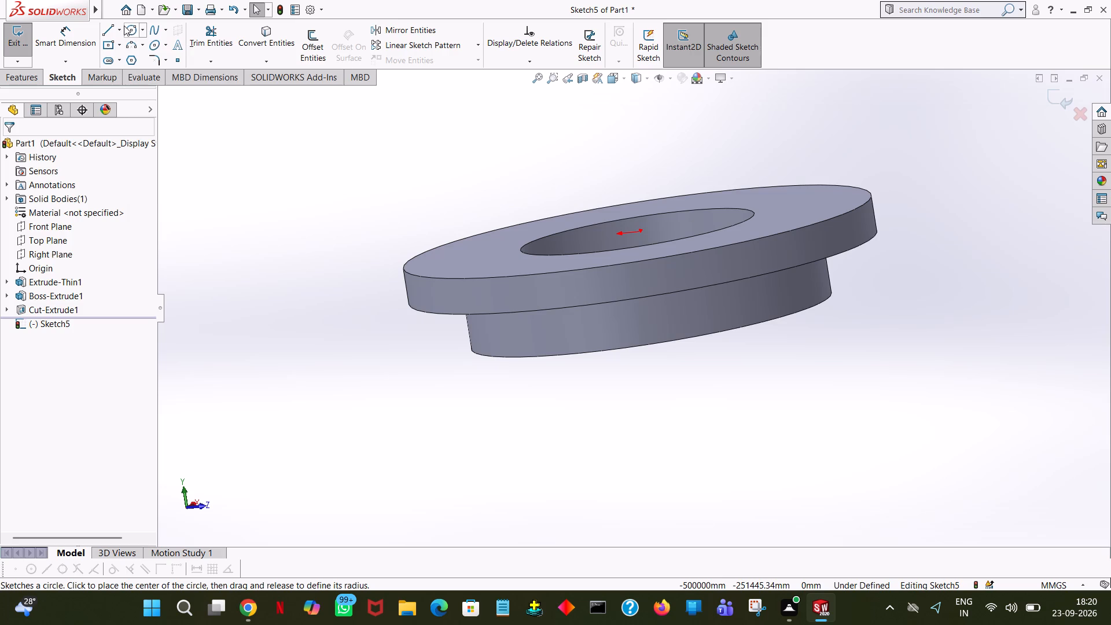
pyautogui.moveTo(654, 182); pyautogui.dragTo(663, 334, button='middle')
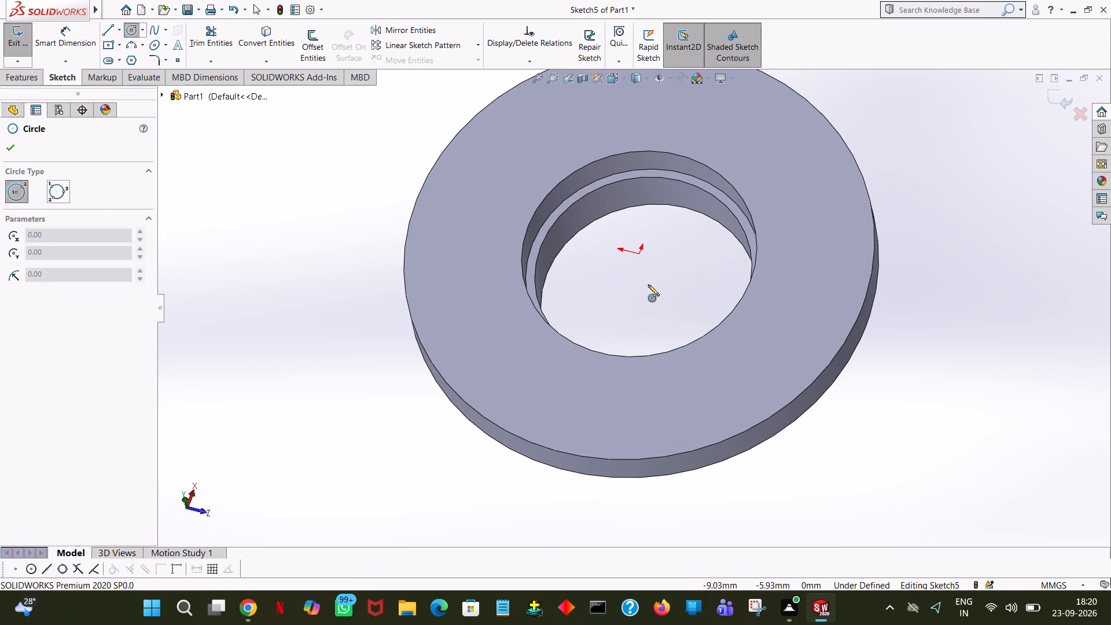
pyautogui.click(638, 254)
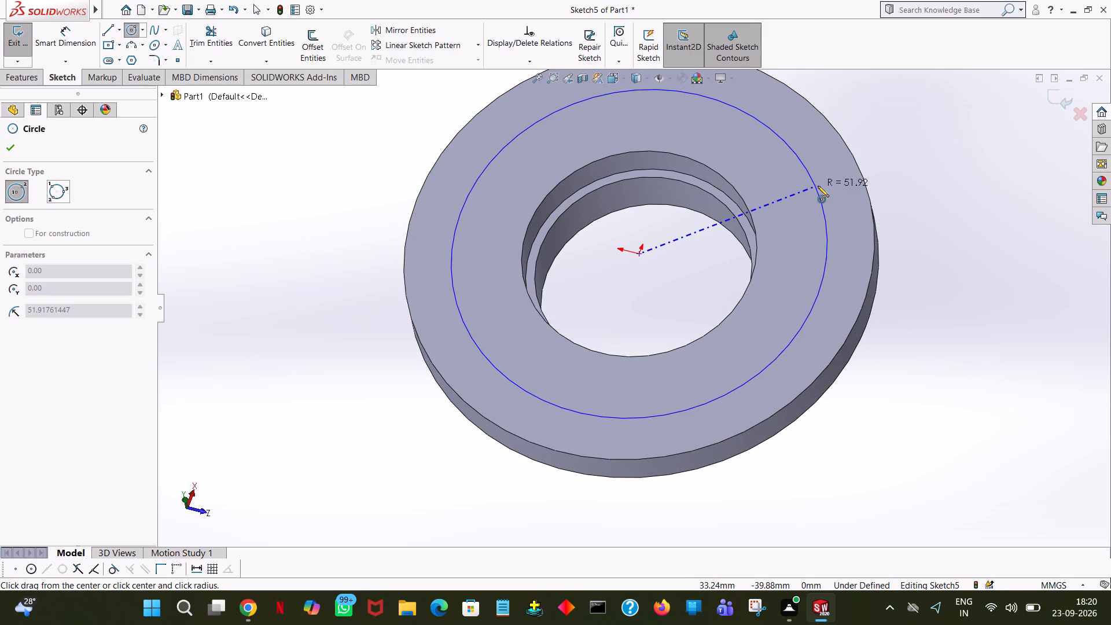
pyautogui.click(818, 186)
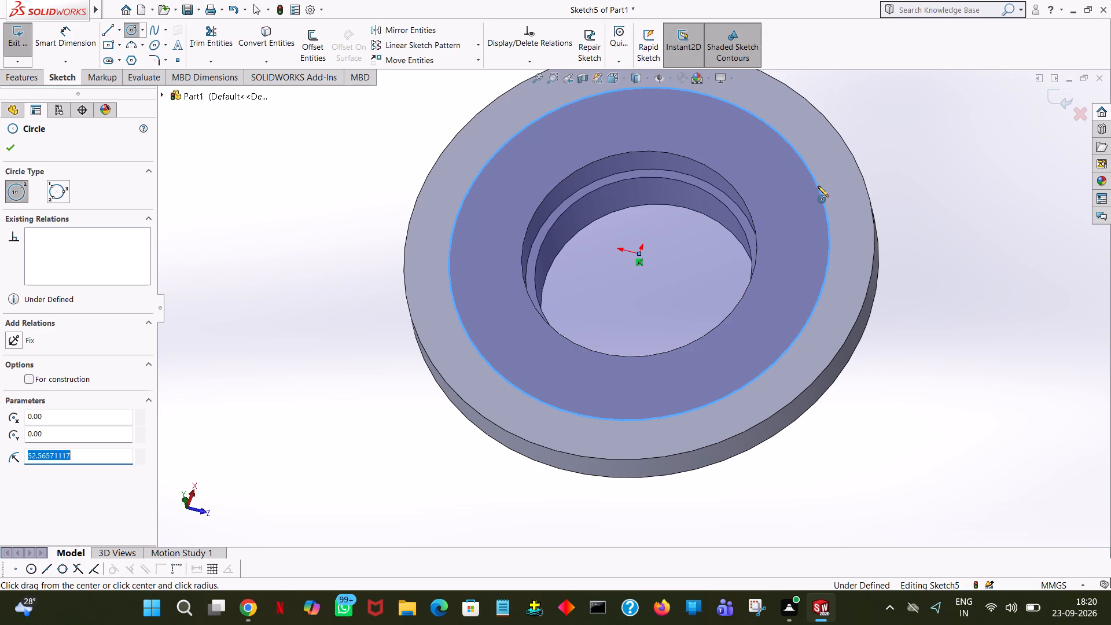
pyautogui.write('130')
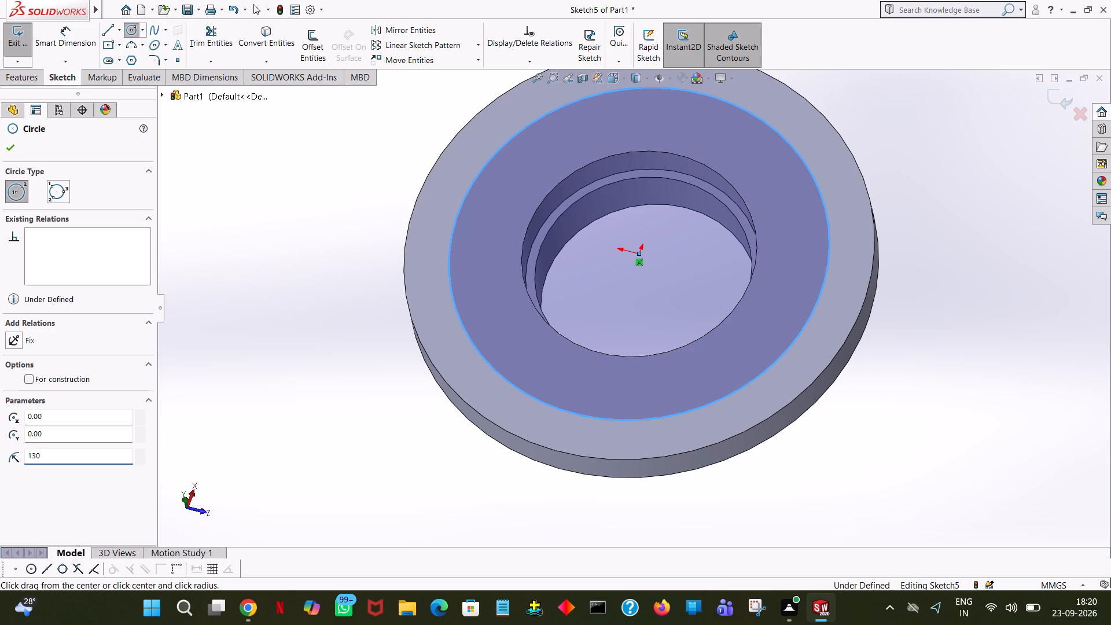
pyautogui.press('Return')
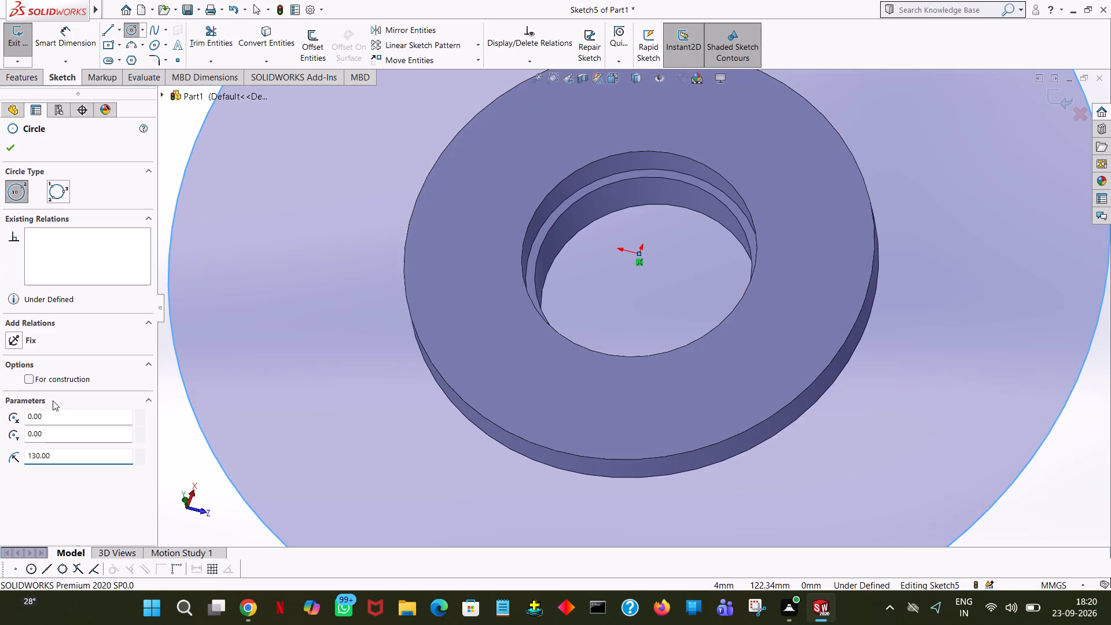
pyautogui.click(67, 455)
pyautogui.write('/2')
pyautogui.press('Return')
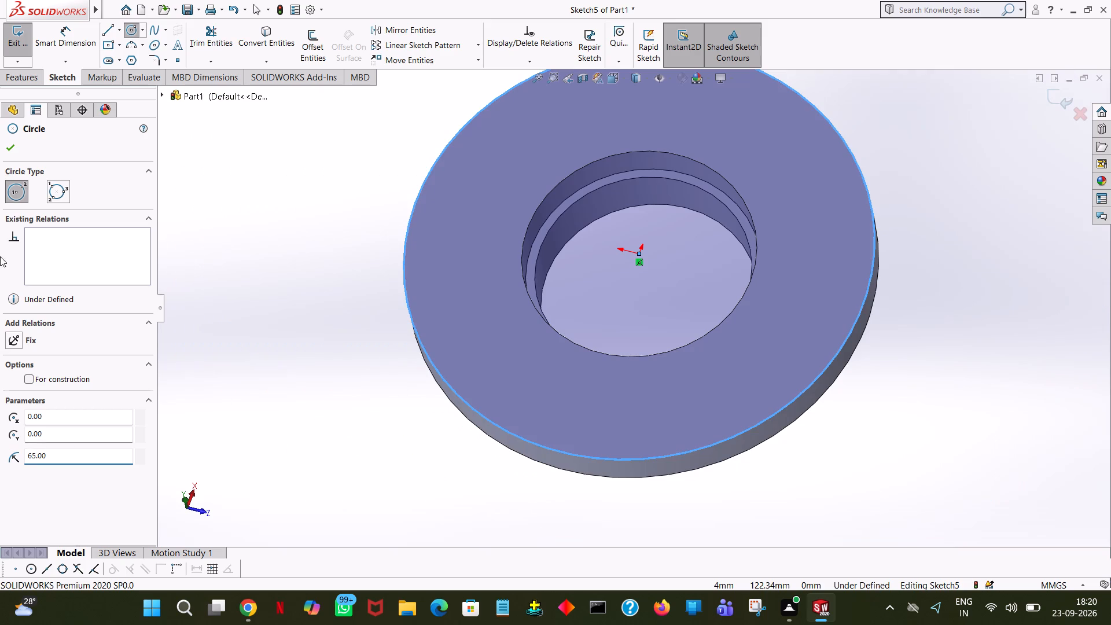
pyautogui.click(9, 152)
# Extrude the 65 mm radius circle 20 mm blind, upward from the flange and merged with it.
pyautogui.click(38, 78)
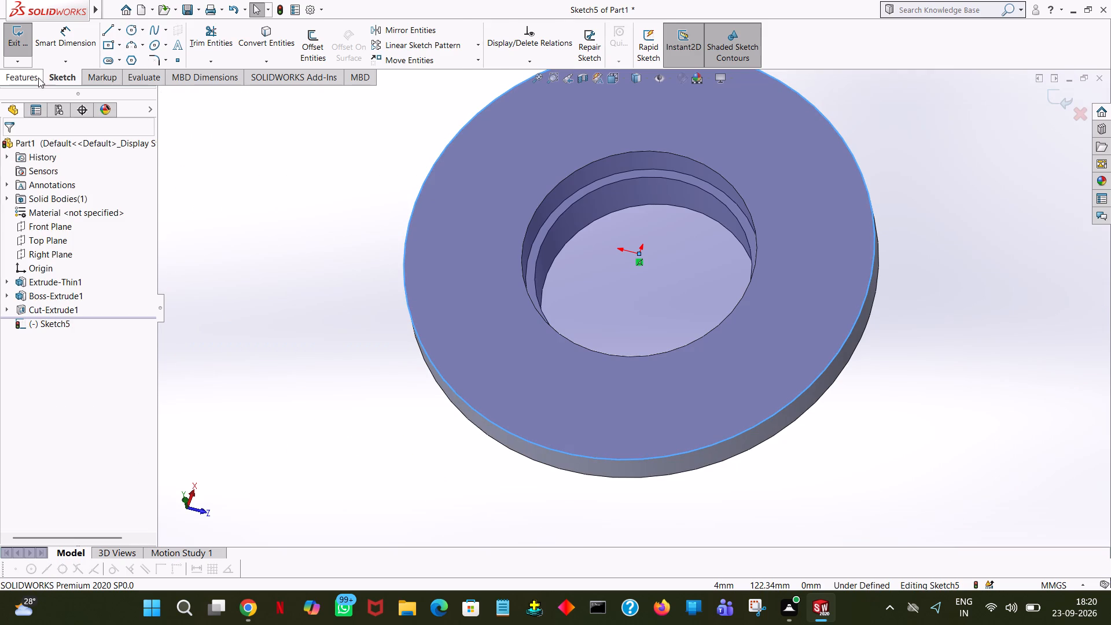
pyautogui.click(35, 54)
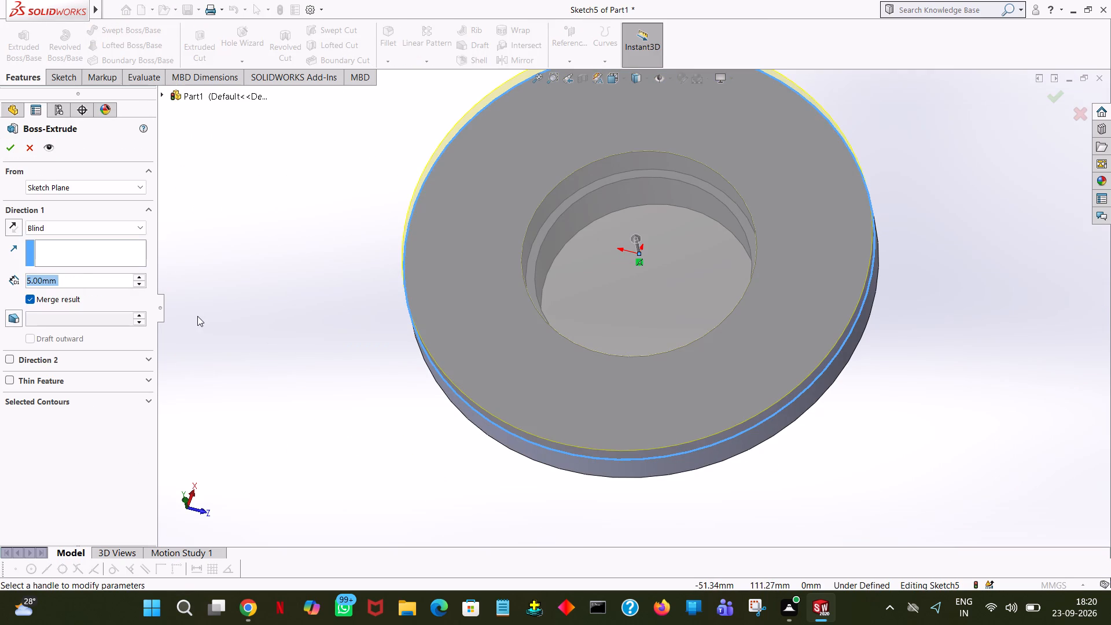
pyautogui.write('20')
pyautogui.press('Return')
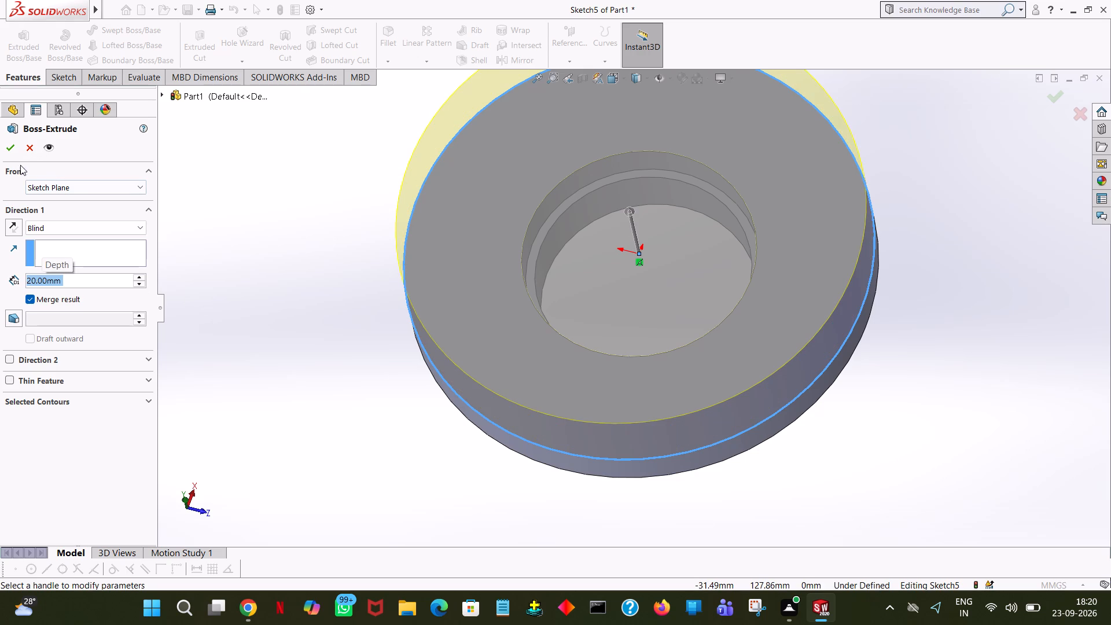
pyautogui.click(7, 145)
pyautogui.click(261, 192)
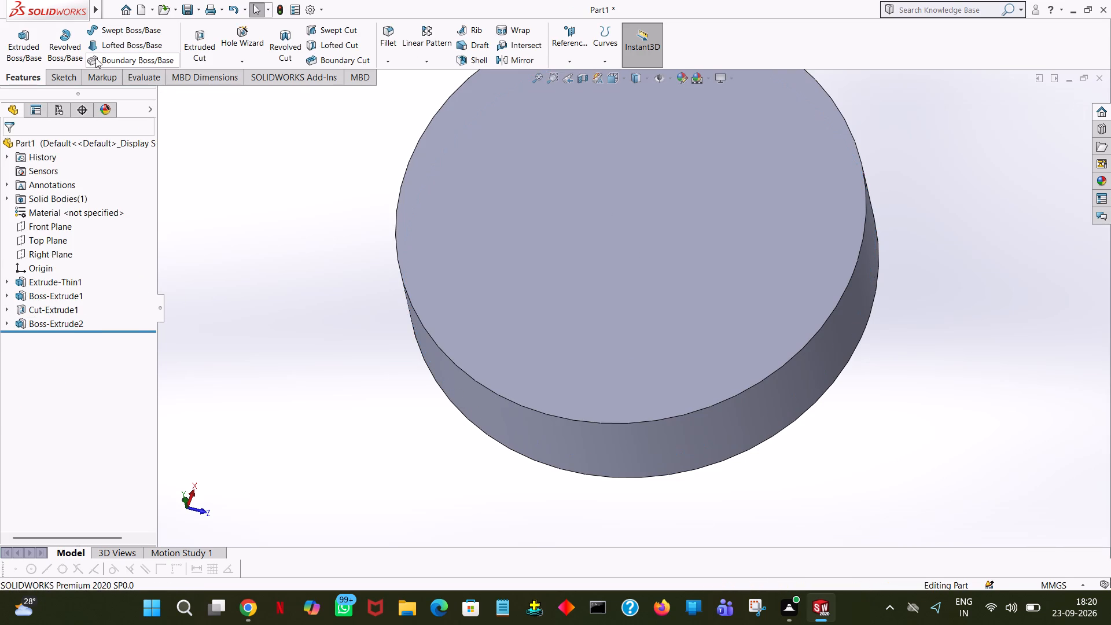
# Sketch a circle of radius 70/2 mm centred on the origin on the new disc's upper face for an Extruded Cut.
pyautogui.click(196, 60)
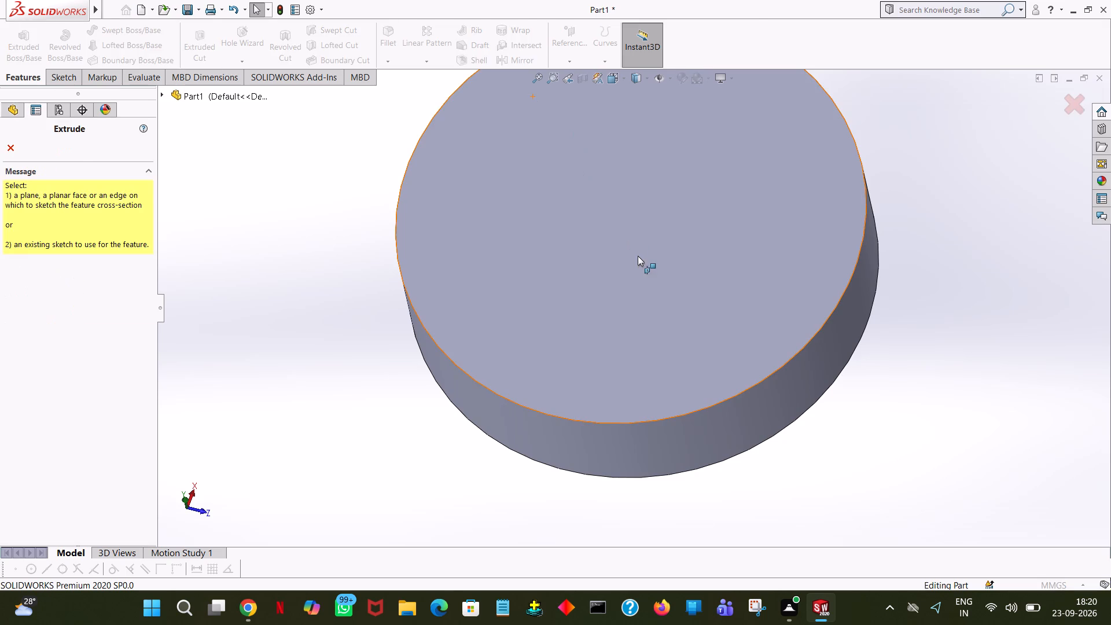
pyautogui.click(638, 256)
pyautogui.click(133, 30)
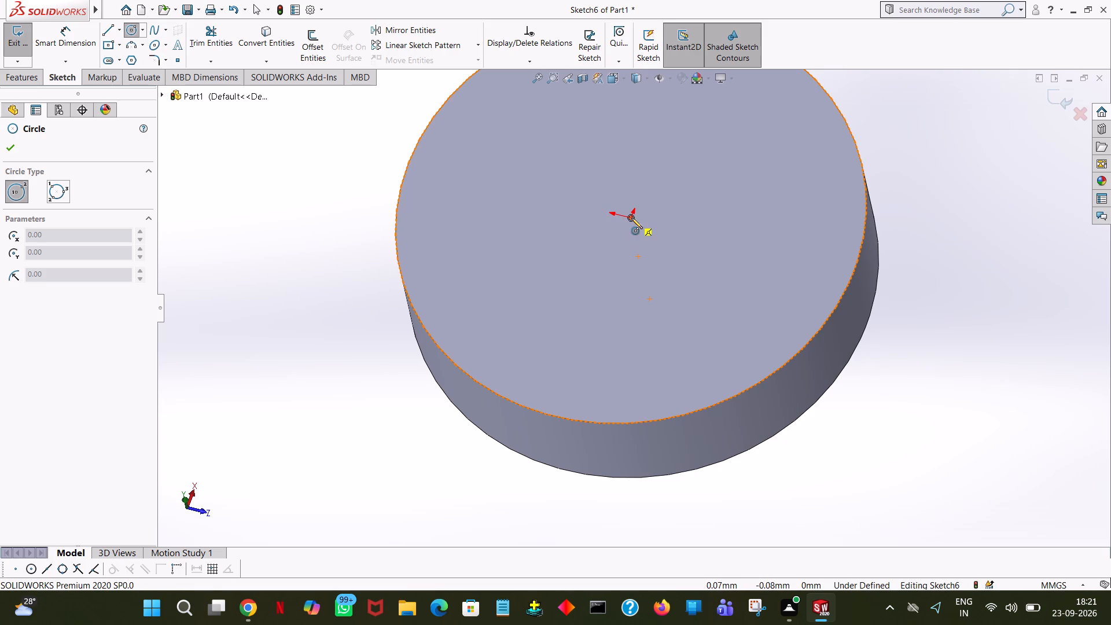
pyautogui.click(631, 218)
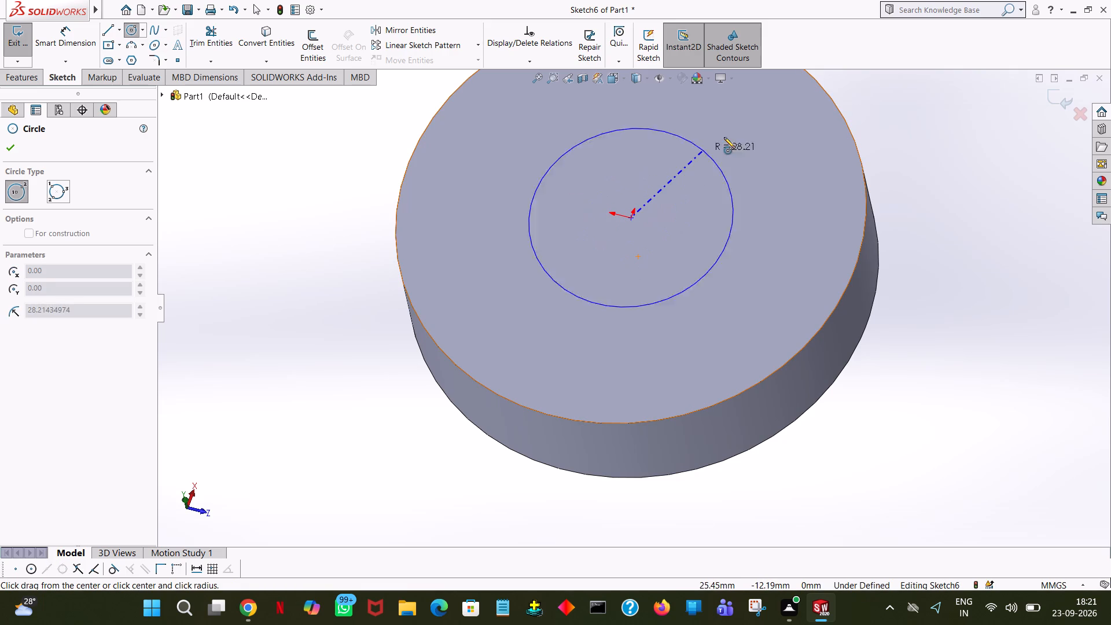
pyautogui.click(724, 137)
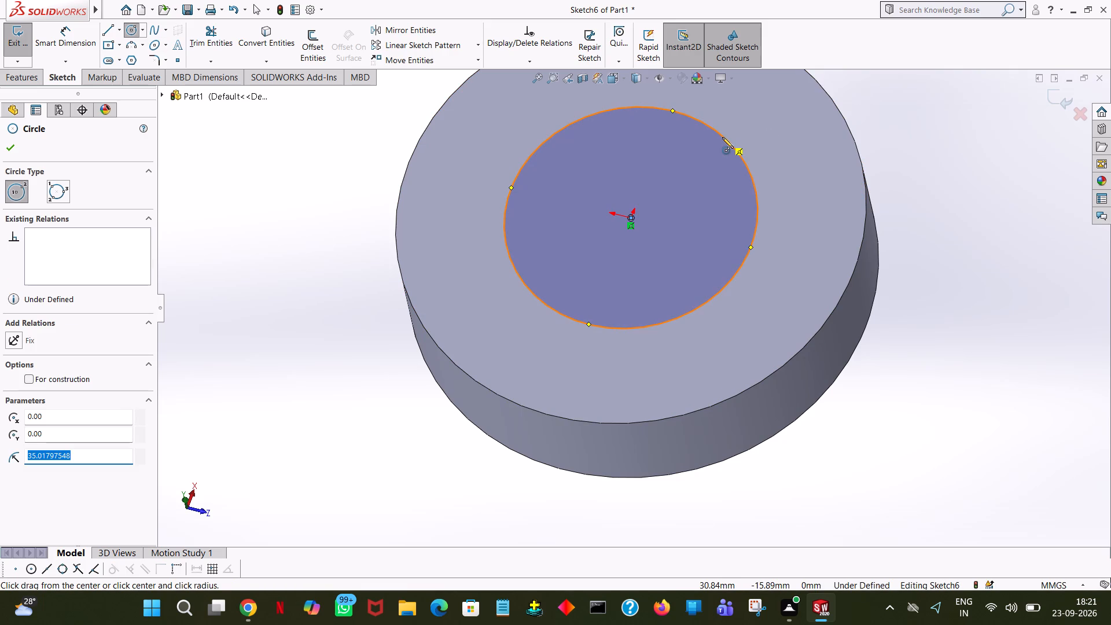
pyautogui.write('70/')
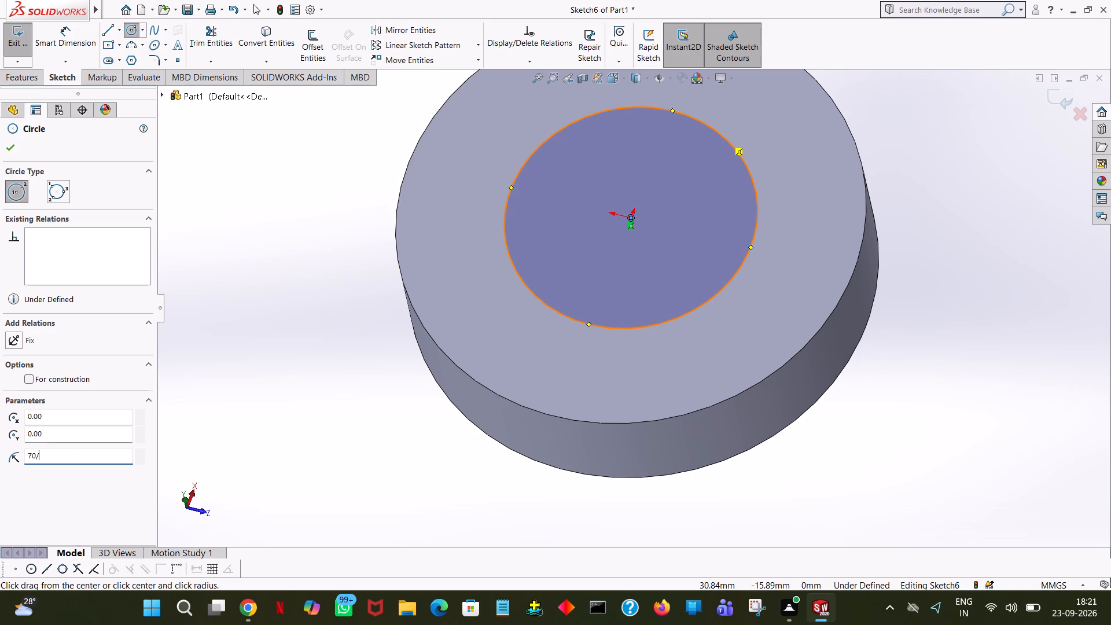
pyautogui.press('3')
pyautogui.press('BackSpace')
pyautogui.press('2')
pyautogui.press('Return')
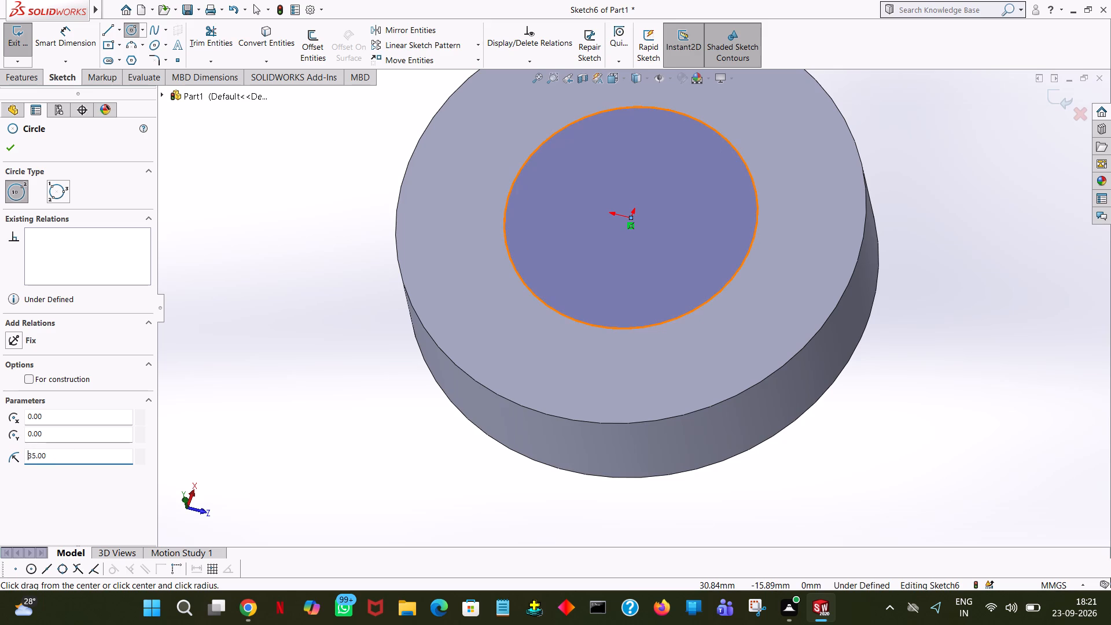
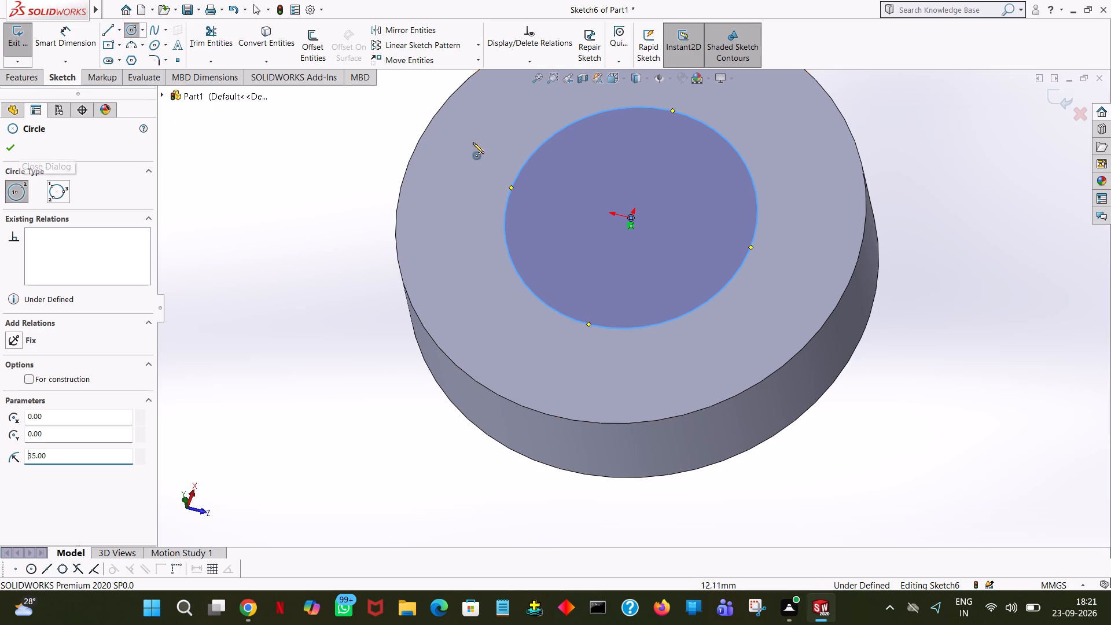
# Set the radius of the origin-centred circle on the disc's upper face to 40 mm.
pyautogui.click(558, 133)
pyautogui.click(558, 133)
pyautogui.rightClick(558, 133)
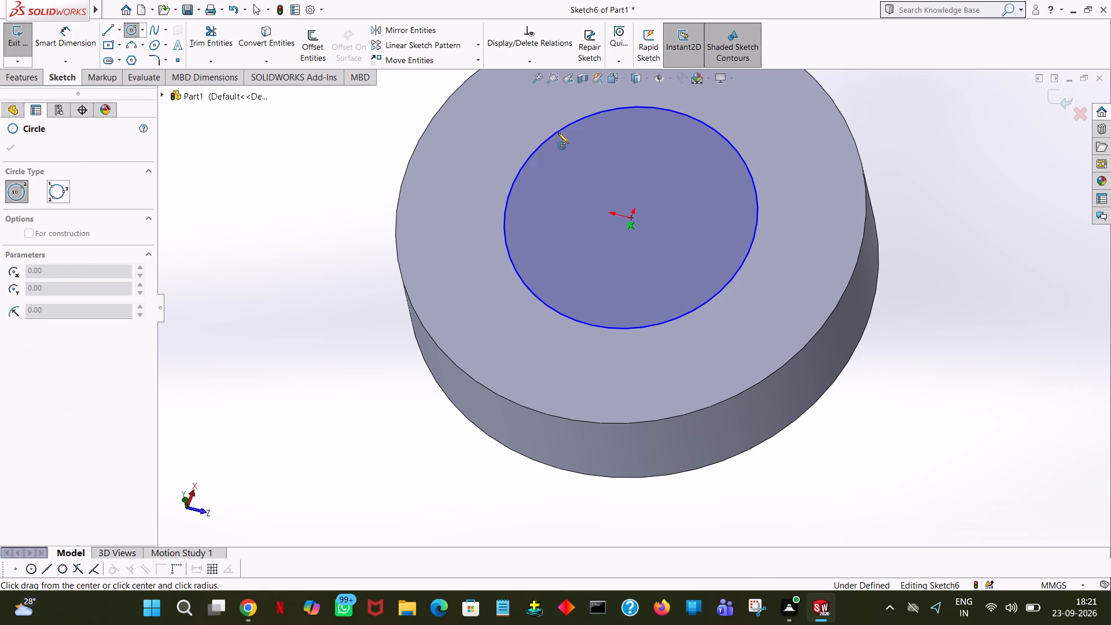
pyautogui.click(566, 139)
pyautogui.click(557, 132)
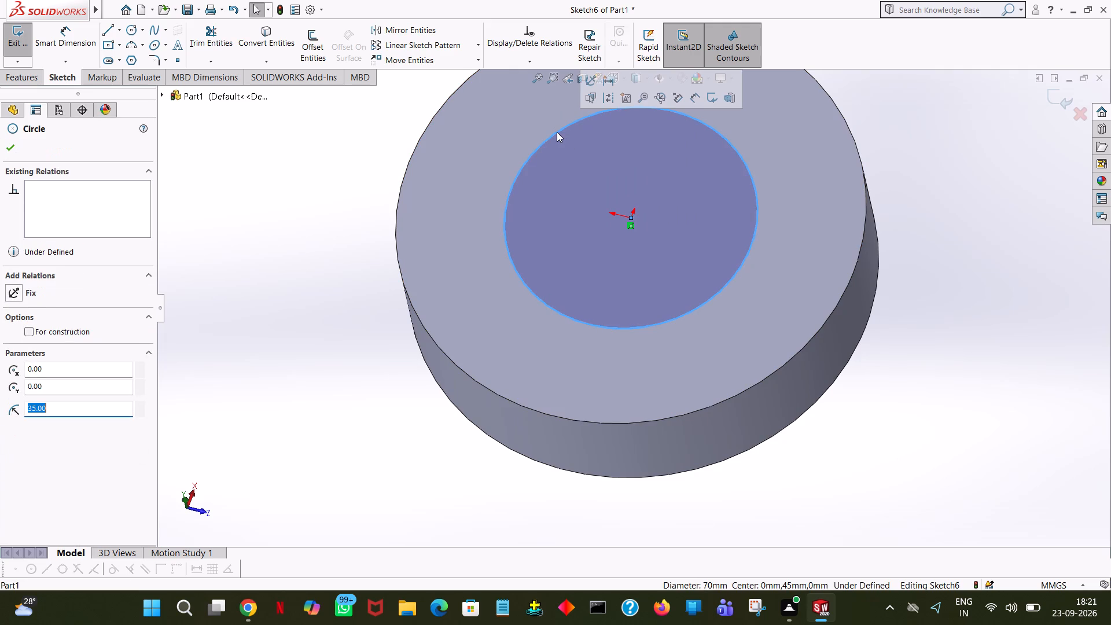
pyautogui.write('40')
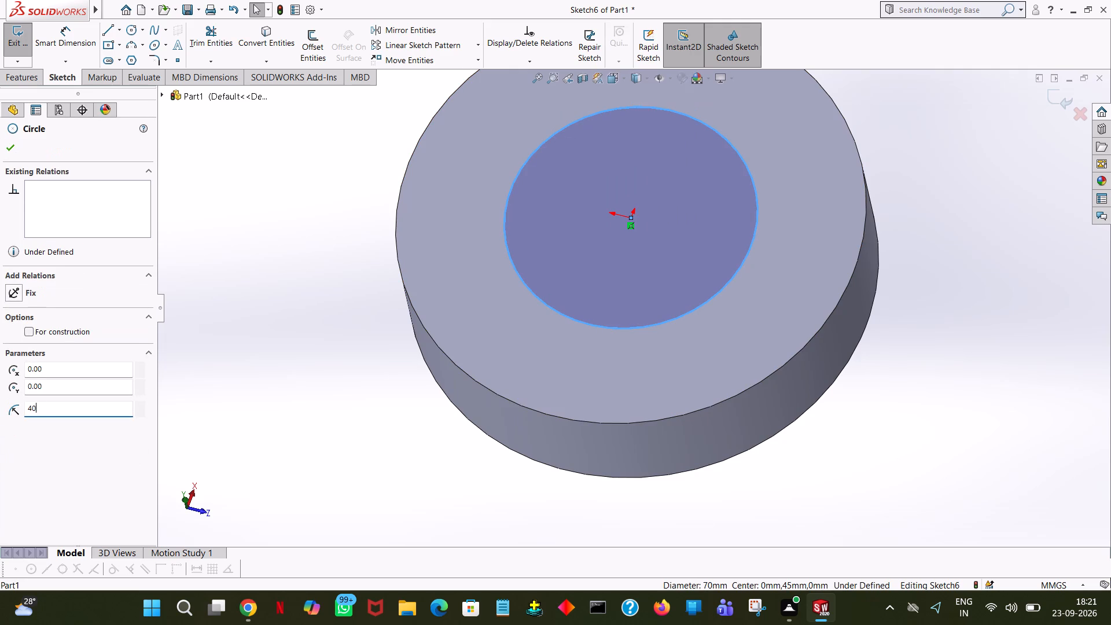
pyautogui.press('Return')
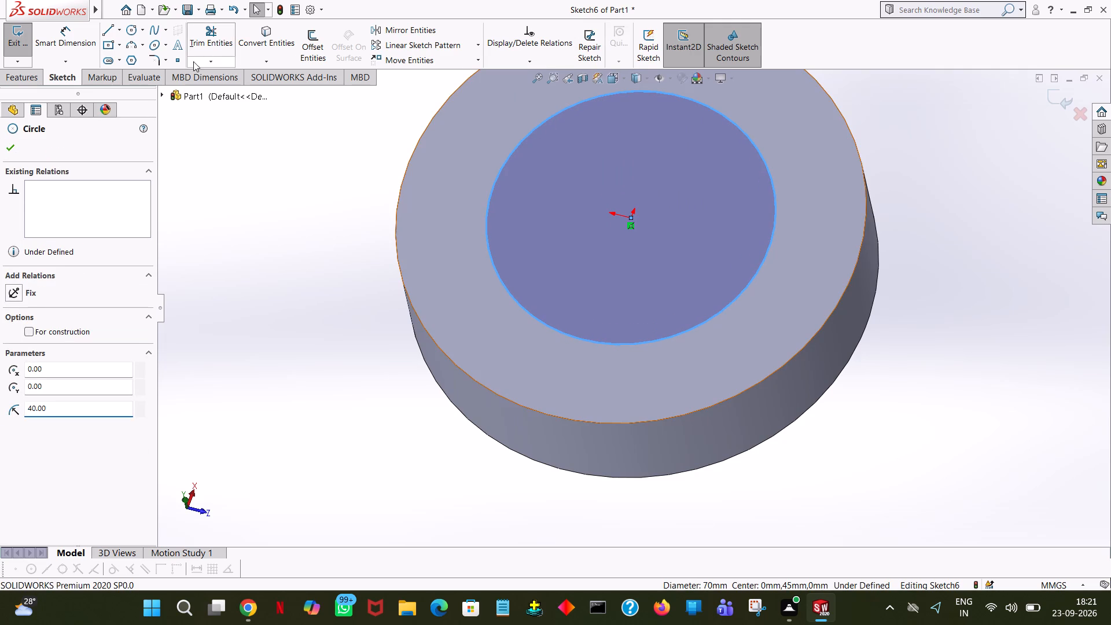
pyautogui.click(8, 146)
# Cut the 40 mm radius circle 20 mm blind down into the upper disc with Extruded Cut.
pyautogui.click(38, 79)
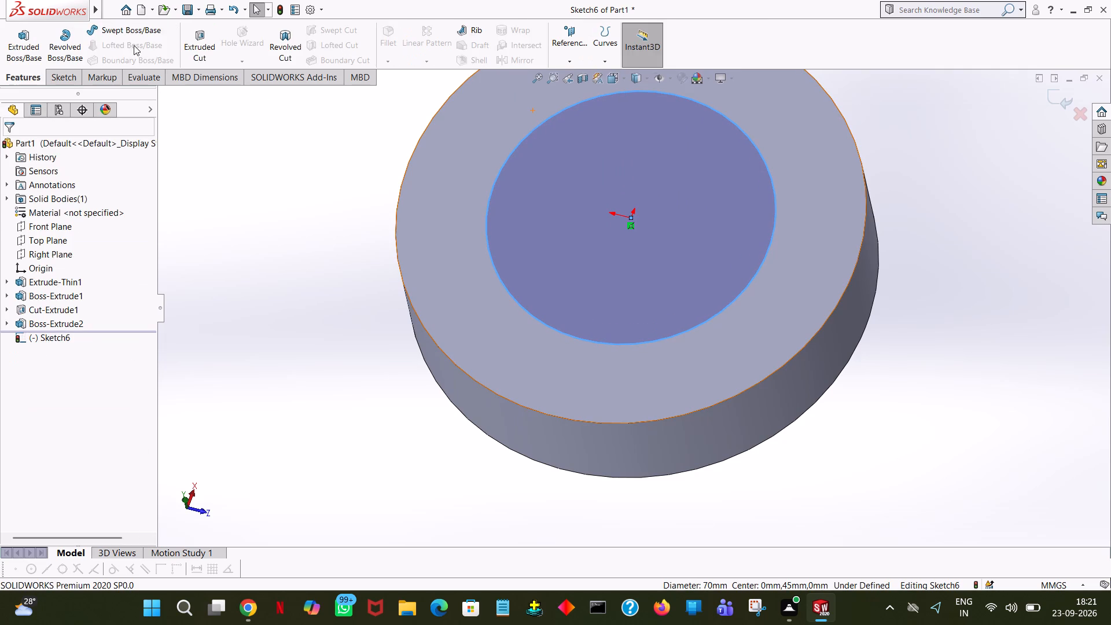
pyautogui.click(201, 38)
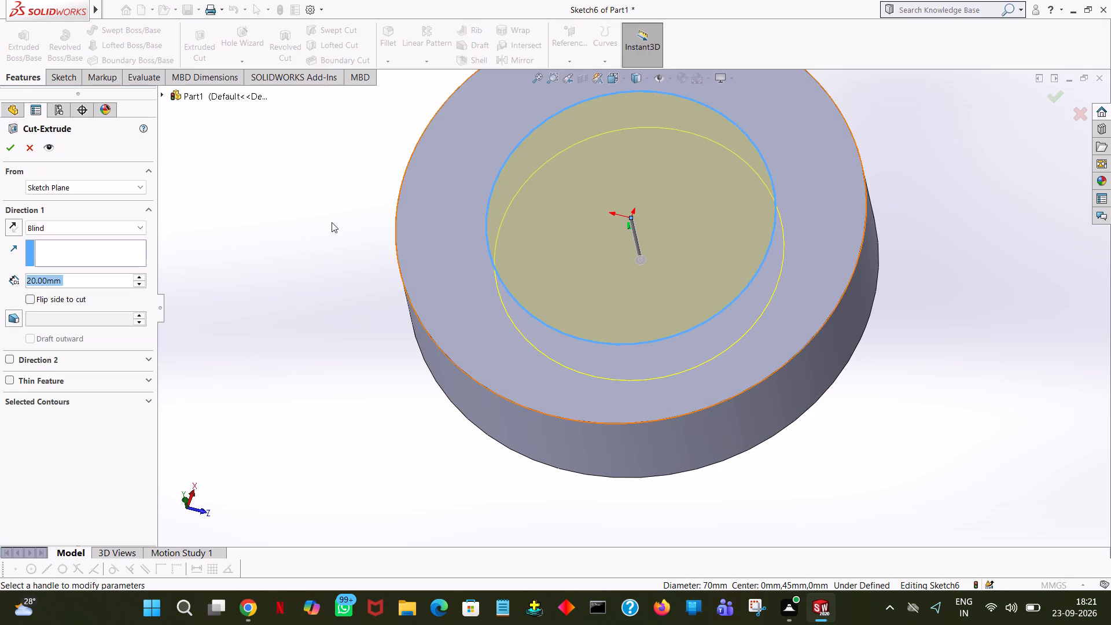
pyautogui.click(8, 145)
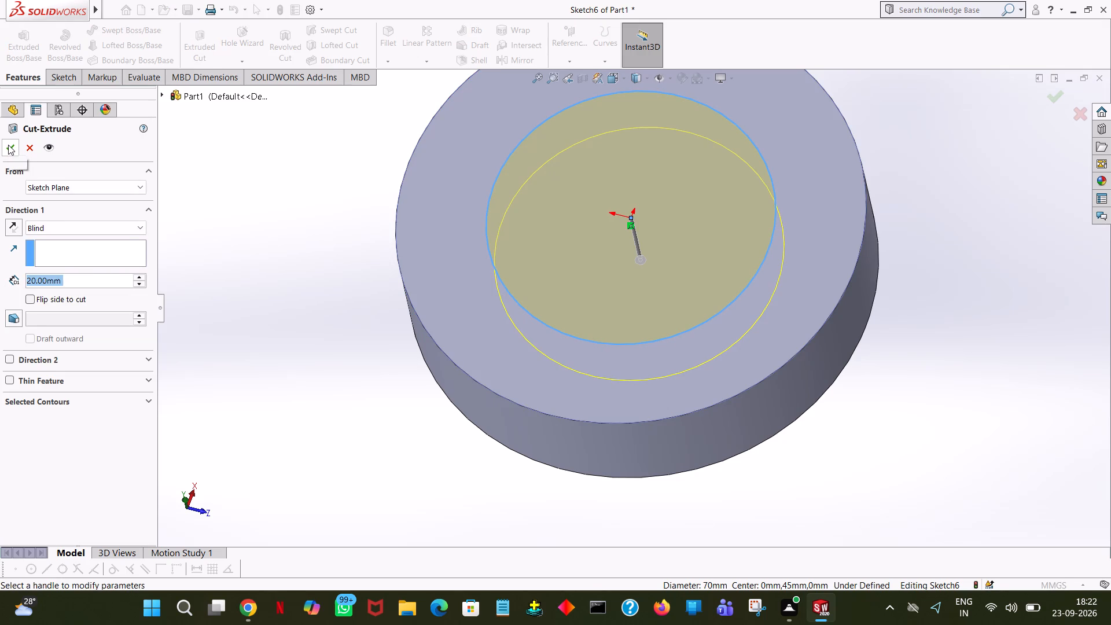
pyautogui.click(983, 440)
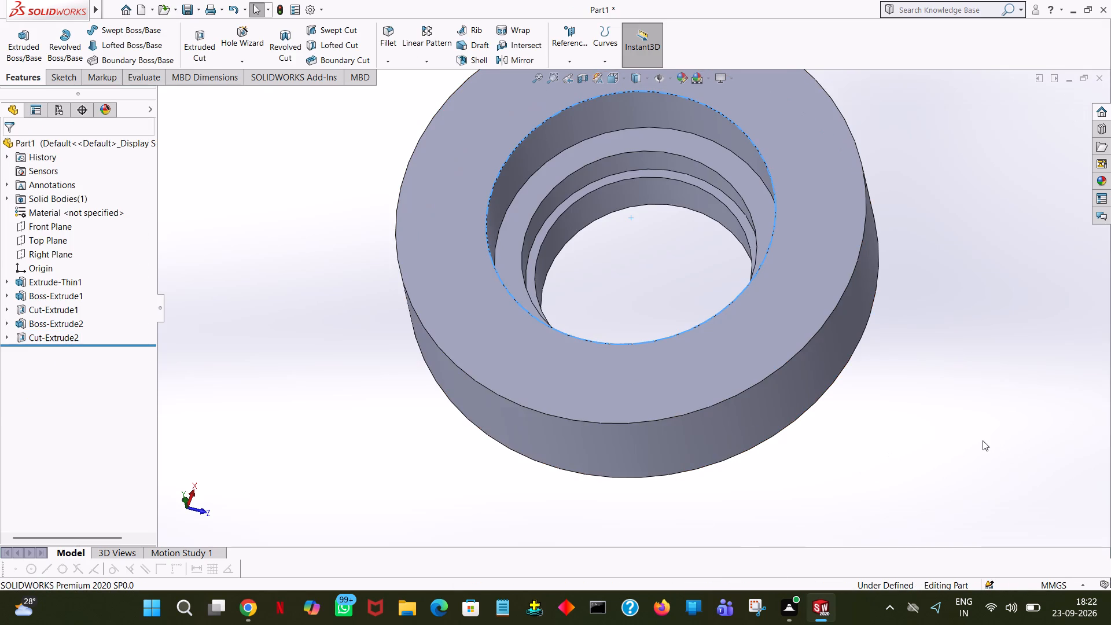
# Start a Boss-Extrude sketch on the disc's upper annular face, view it face-on, and ready the Line tool.
pyautogui.moveTo(988, 437); pyautogui.dragTo(1081, 314, button='middle')
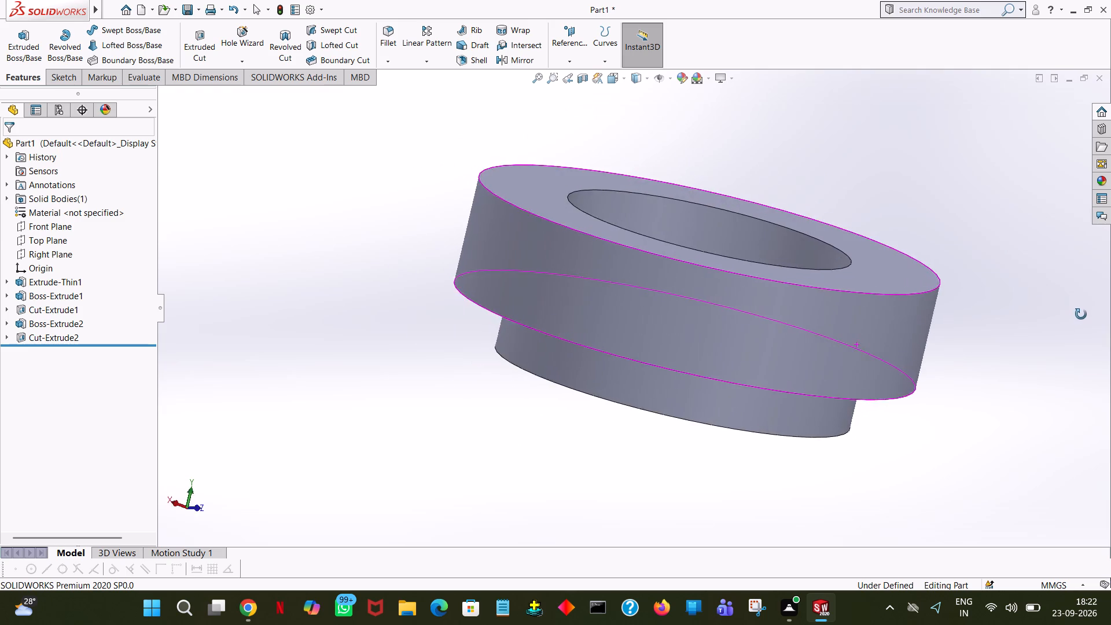
pyautogui.moveTo(1081, 314); pyautogui.dragTo(1022, 310, button='middle')
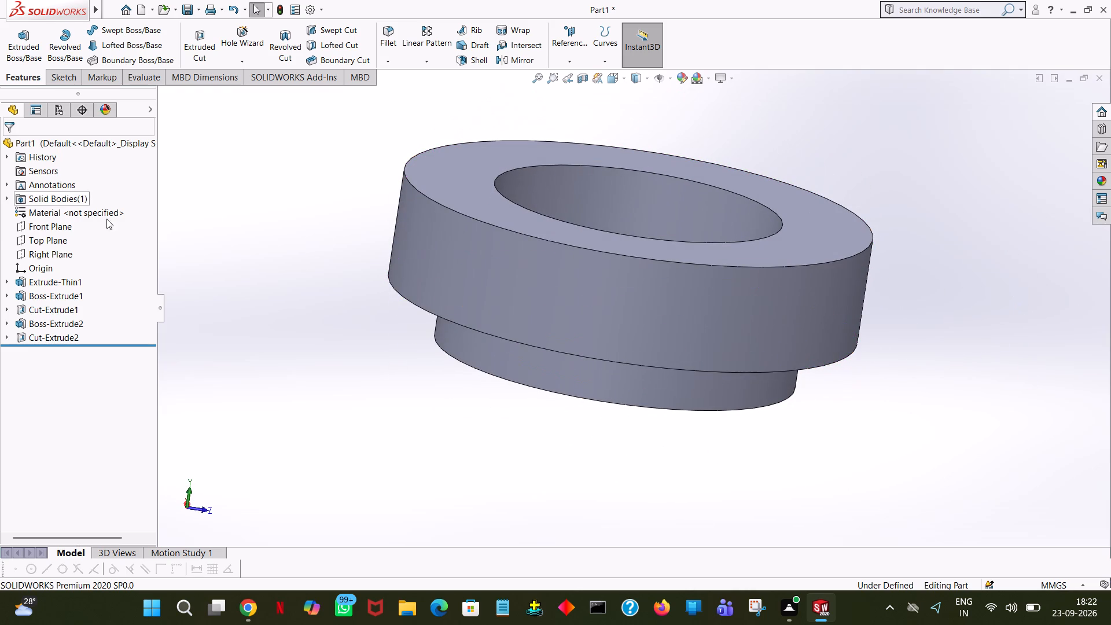
pyautogui.click(249, 200)
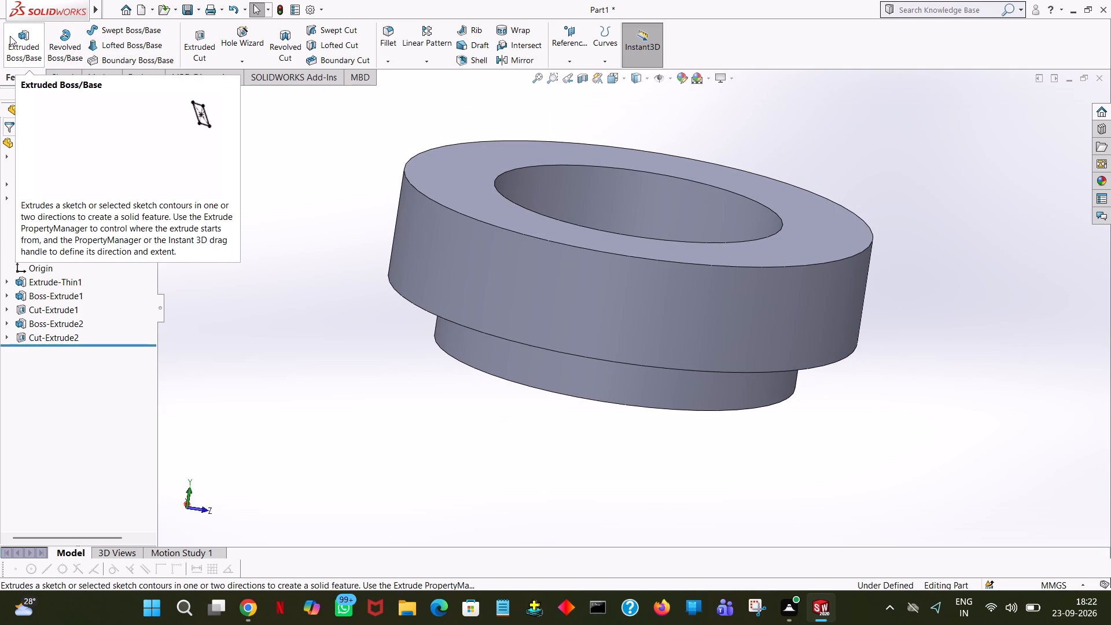
pyautogui.click(26, 41)
pyautogui.click(491, 157)
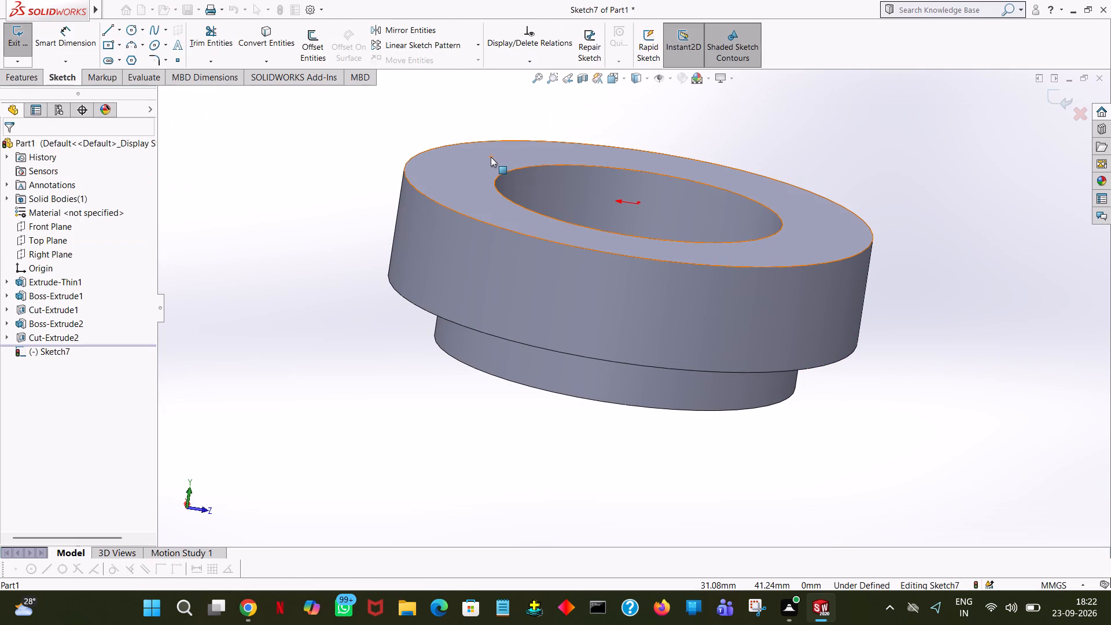
pyautogui.click(622, 81)
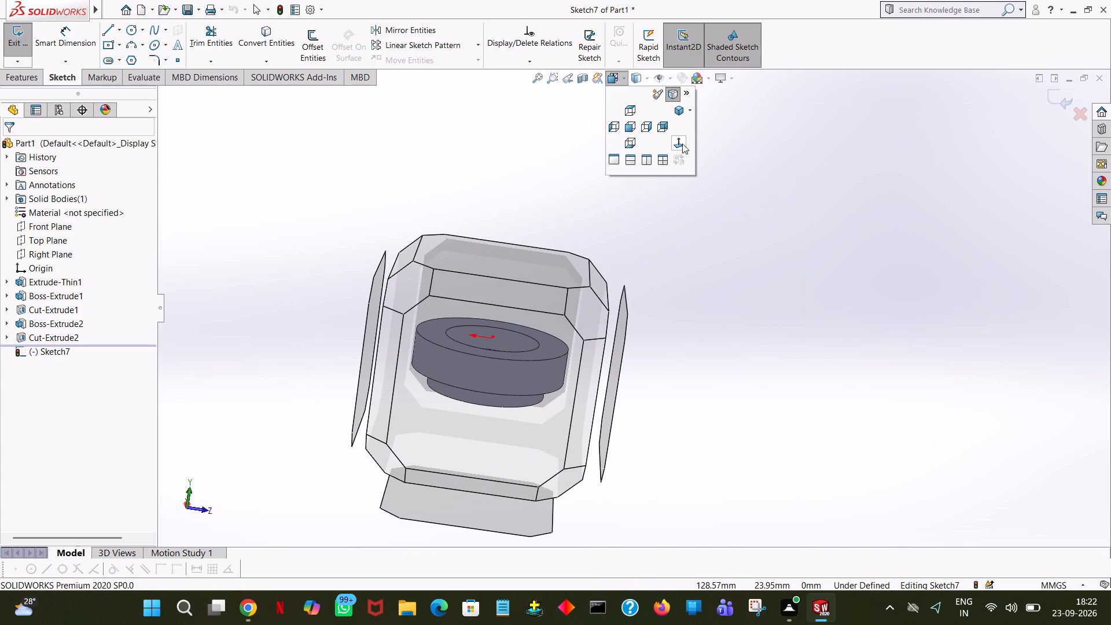
pyautogui.click(682, 144)
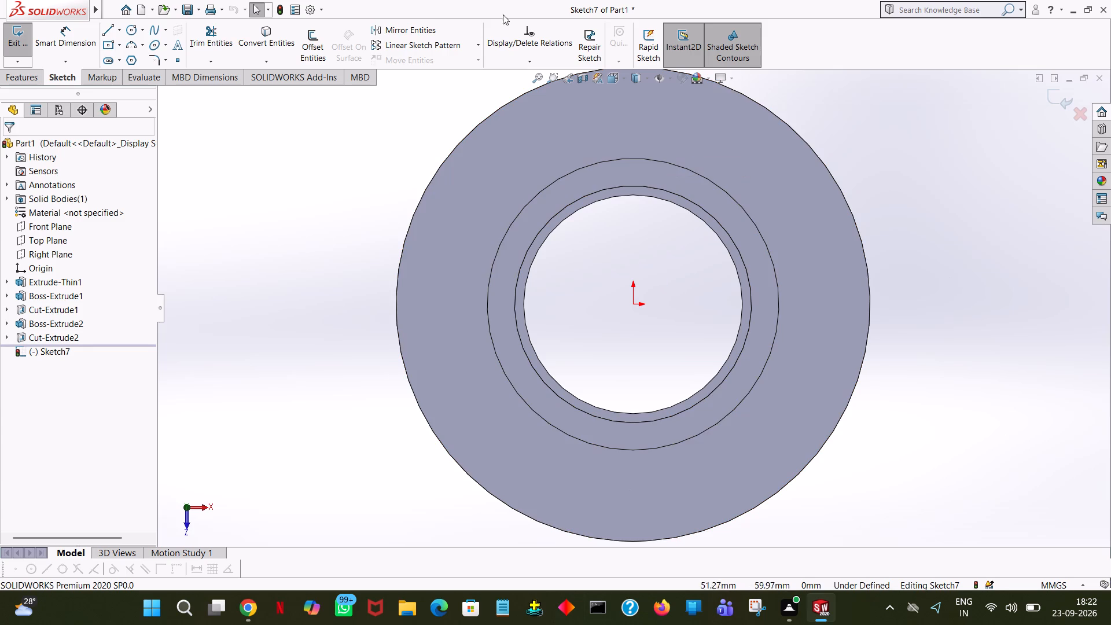
pyautogui.click(107, 28)
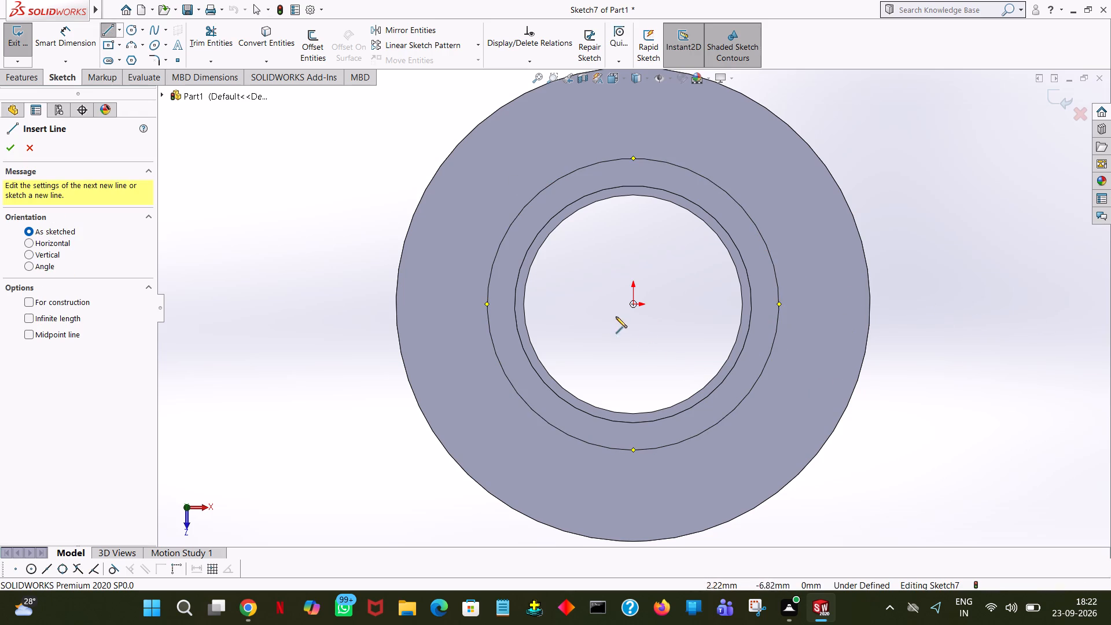
pyautogui.moveTo(866, 363); pyautogui.dragTo(858, 315, button='middle')
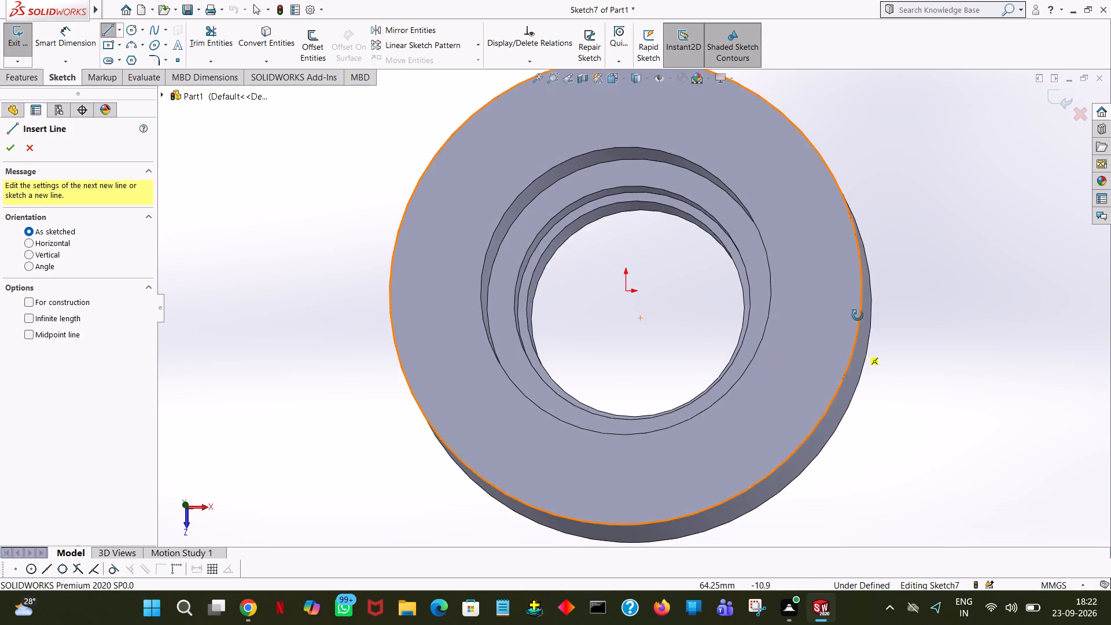
pyautogui.moveTo(858, 315); pyautogui.dragTo(871, 186, button='middle')
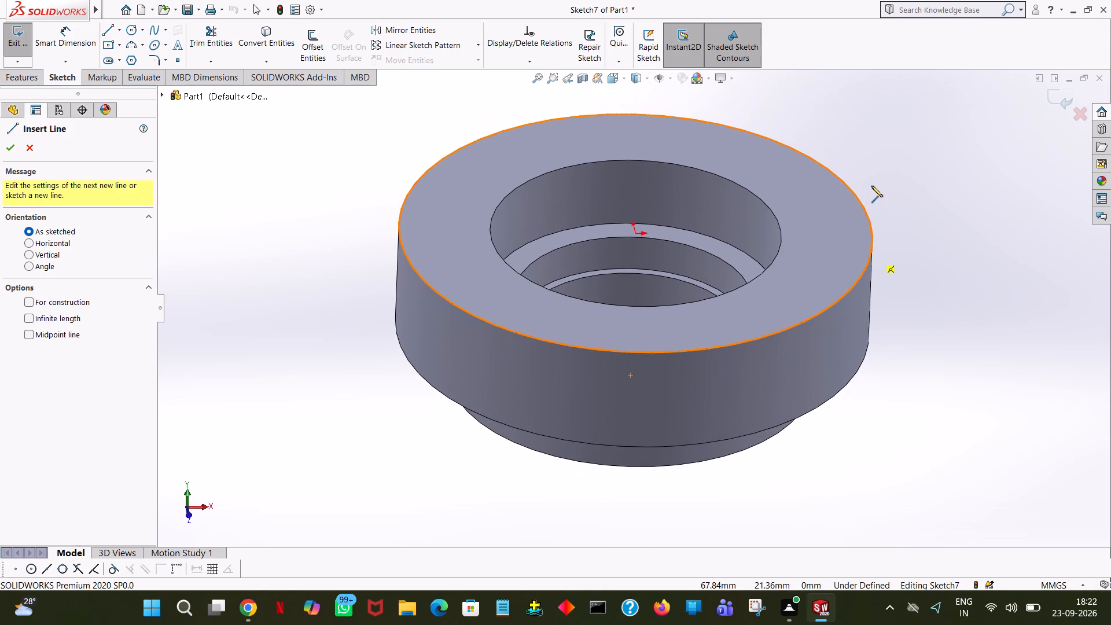
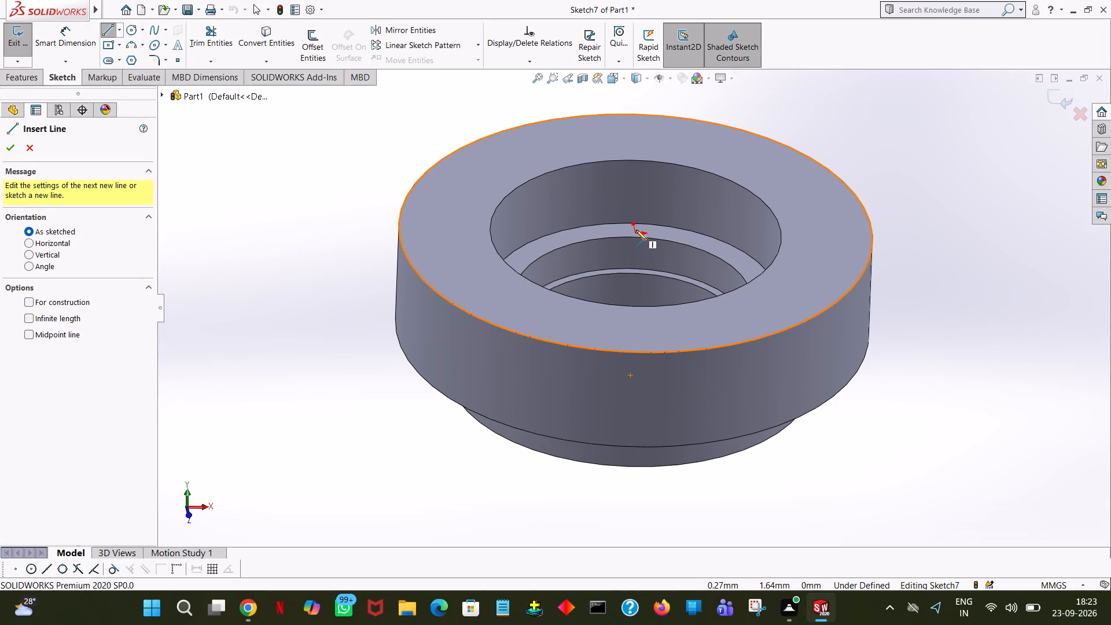
# View the sketch plane face-on and draw a vertical line upward from the origin, 118/2 (59 mm) long.
pyautogui.press('space')
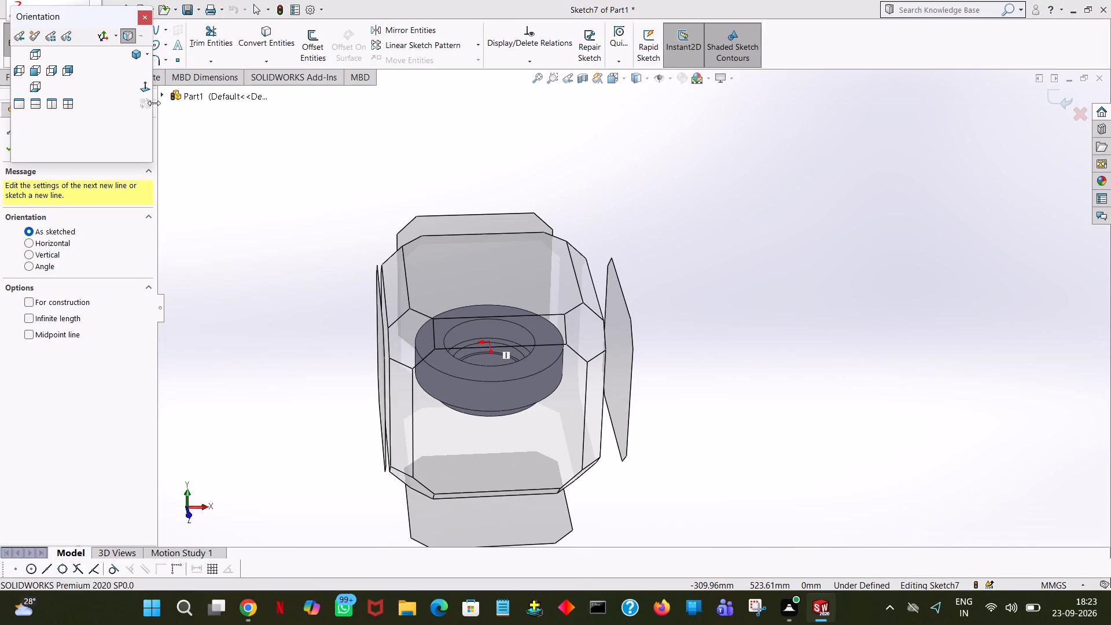
pyautogui.click(143, 86)
pyautogui.click(634, 306)
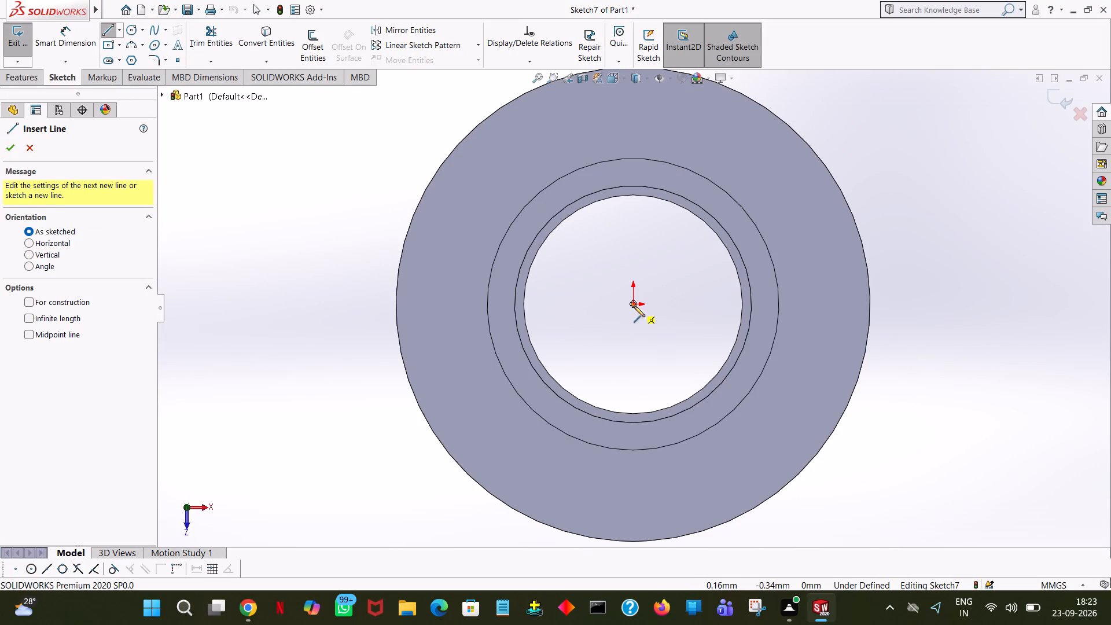
pyautogui.click(634, 104)
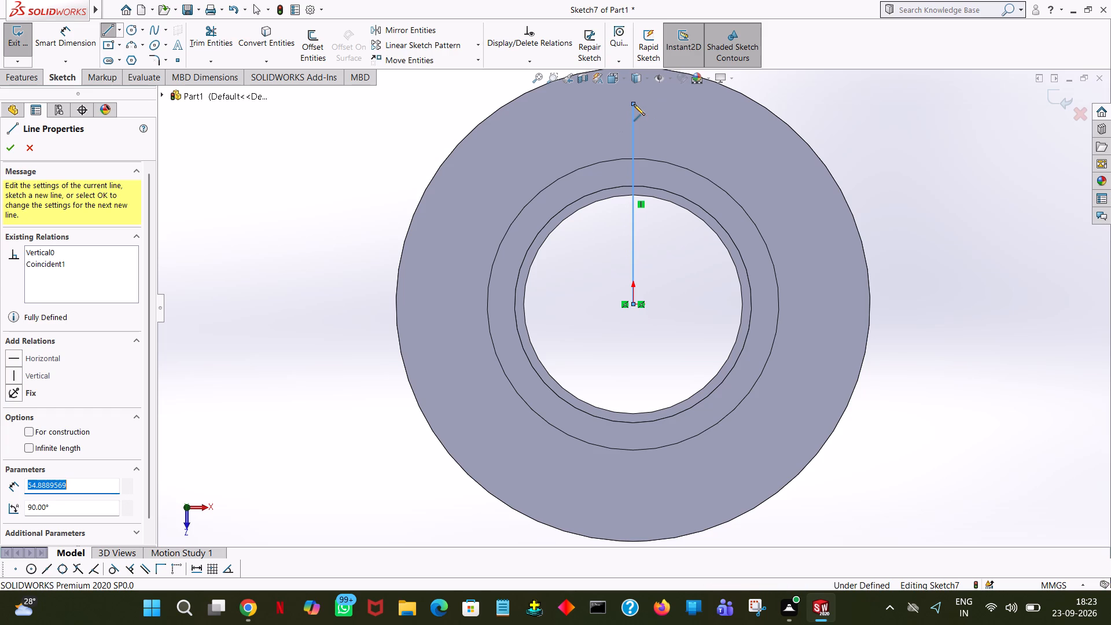
pyautogui.write('11')
pyautogui.write('8/2')
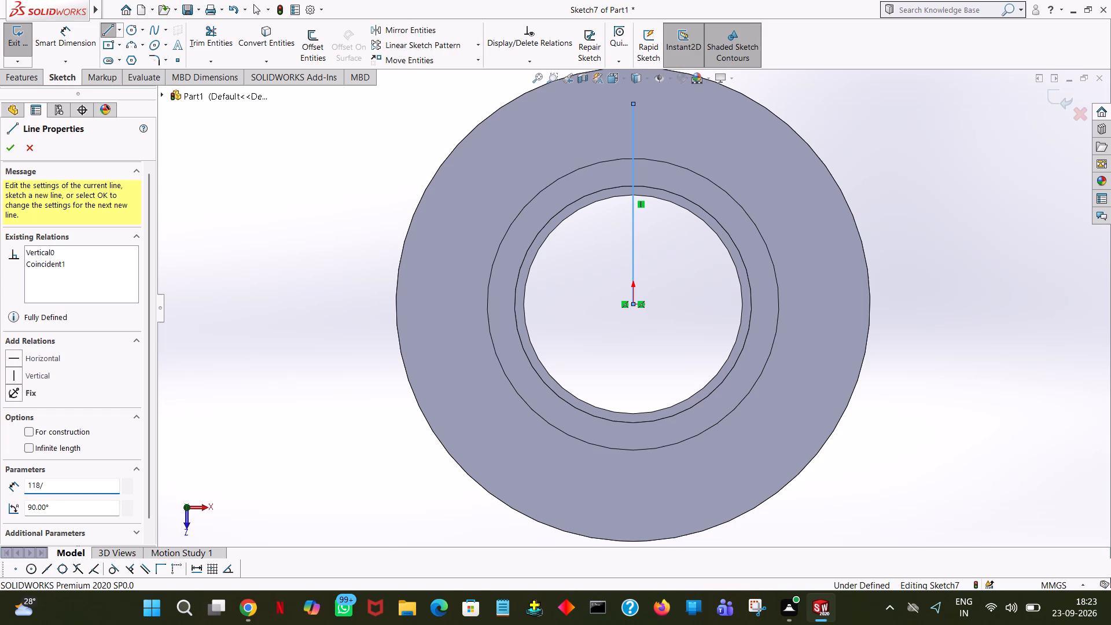
pyautogui.press('Return')
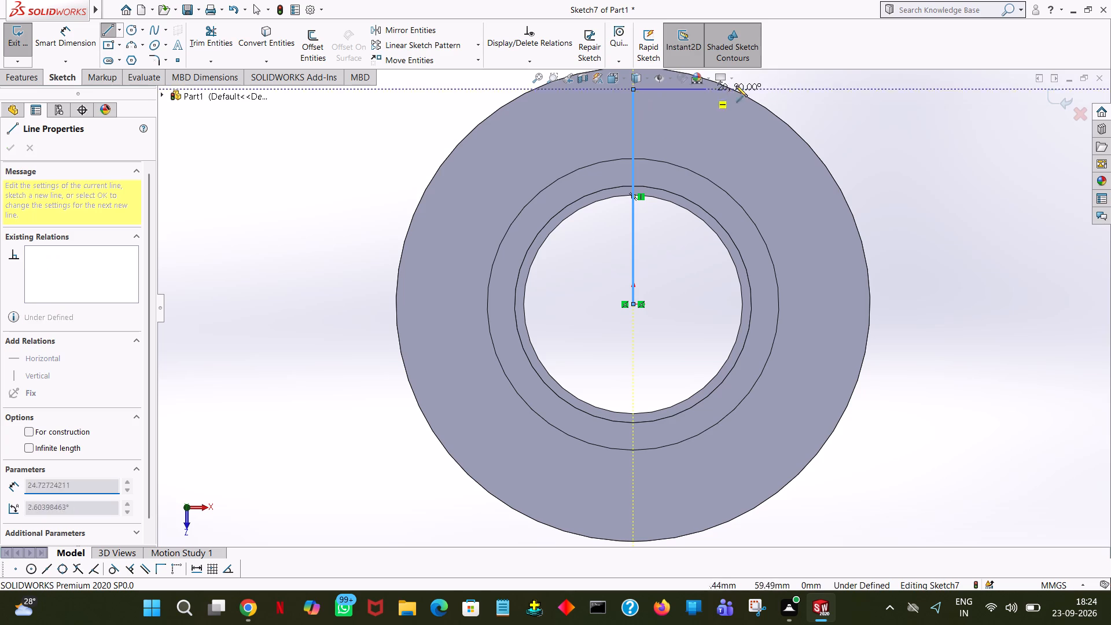
# Continue the line chain with a 210 mm horizontal line away from the disc, followed by a 118 mm vertical line downward.
pyautogui.click(954, 86)
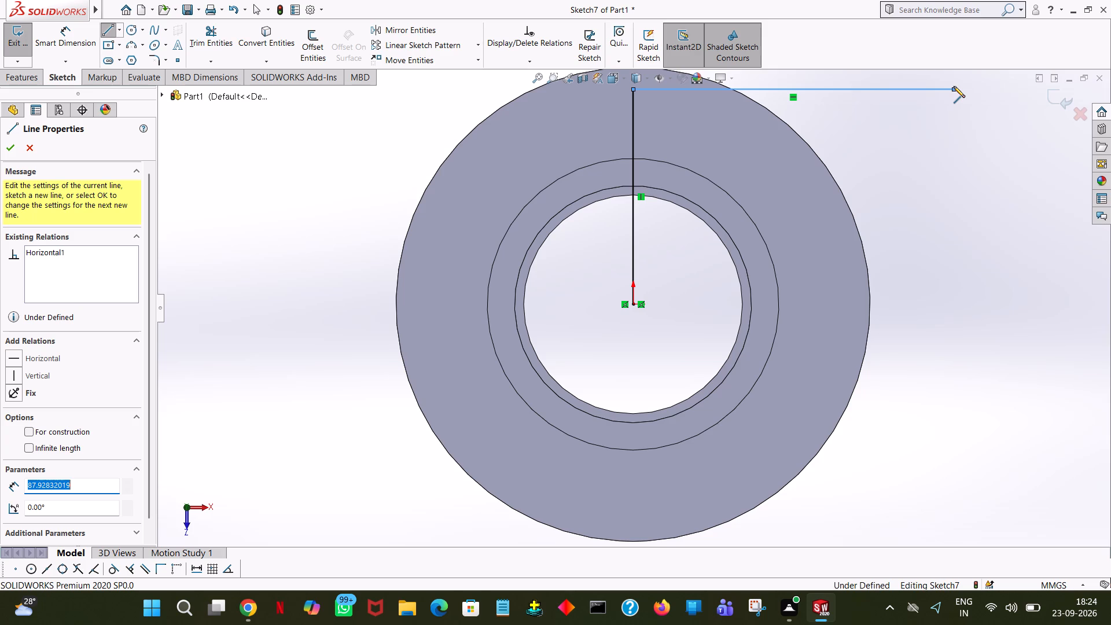
pyautogui.write('210')
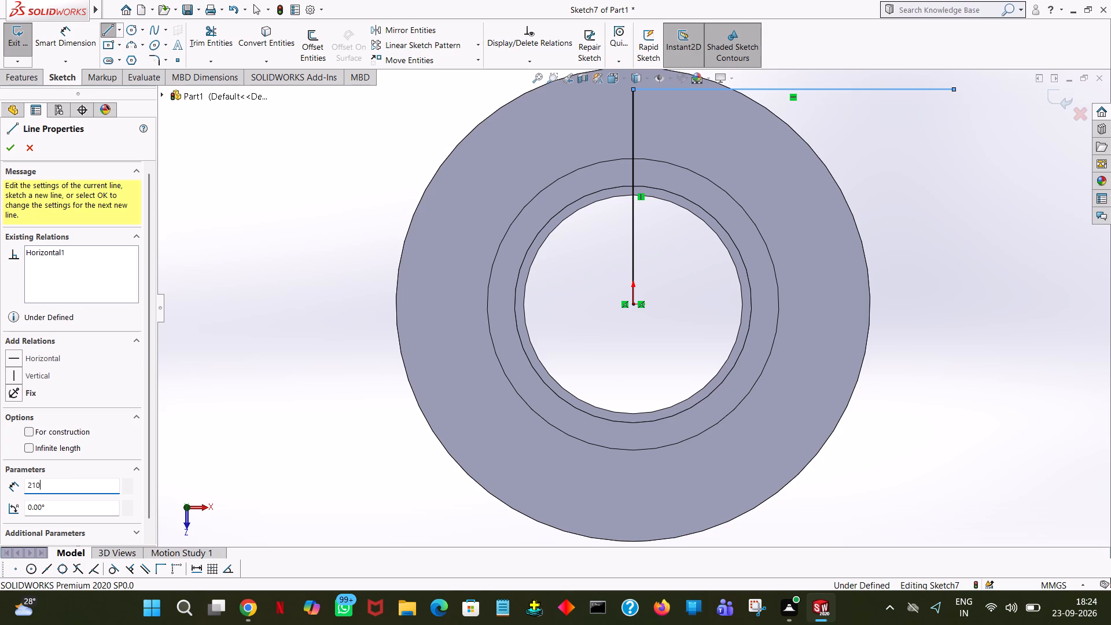
pyautogui.press('Return')
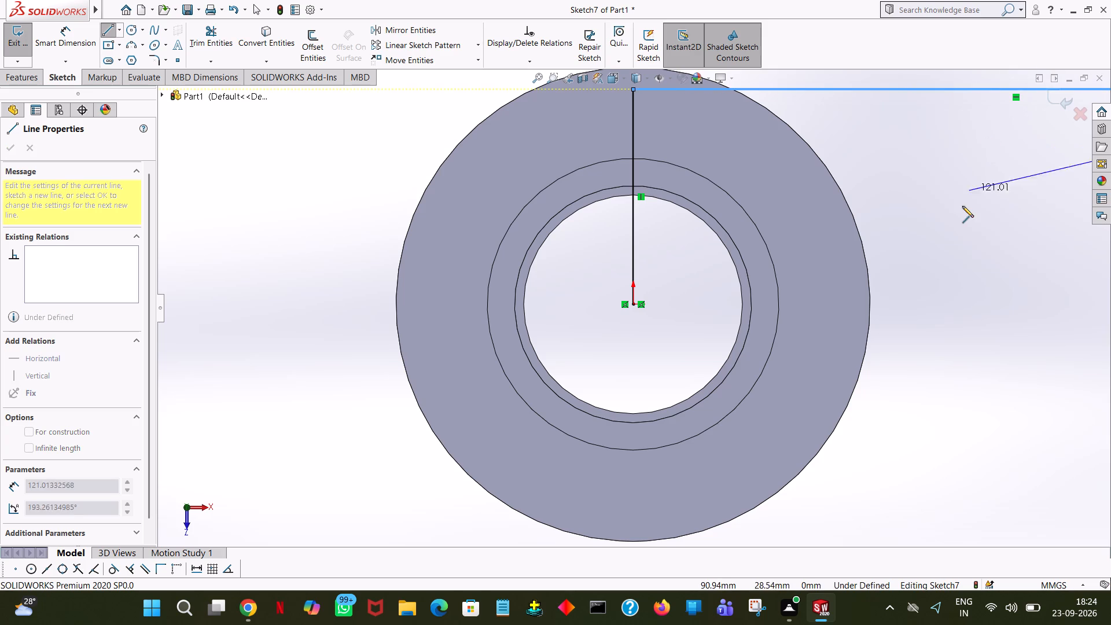
pyautogui.keyDown('ctrl'); pyautogui.moveTo(962, 207); pyautogui.dragTo(625, 258, button='middle'); pyautogui.keyUp('ctrl')
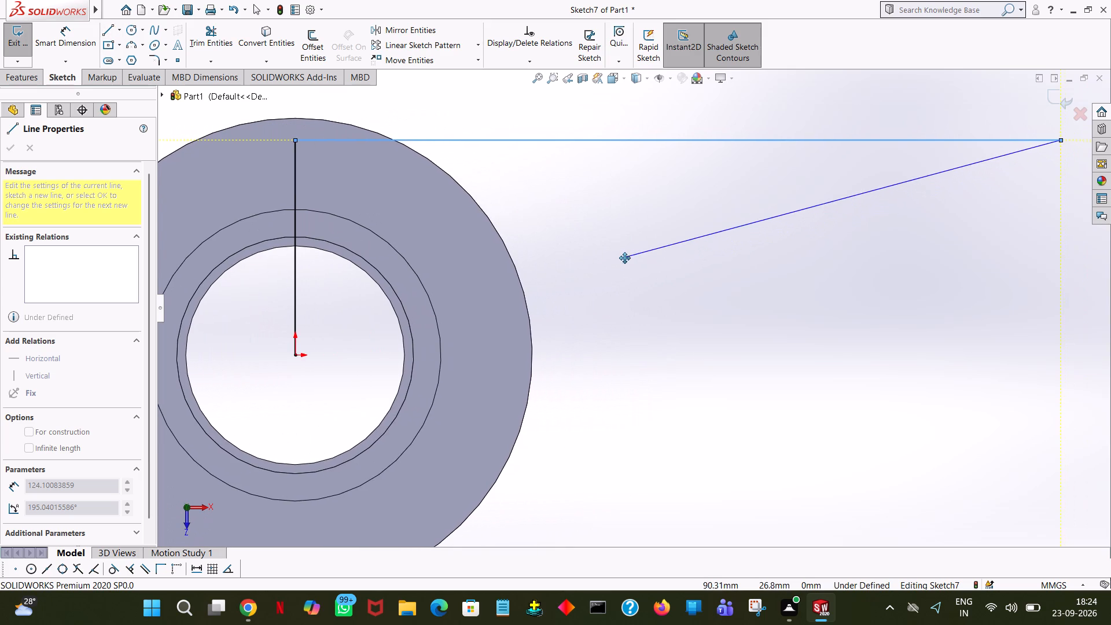
pyautogui.keyDown('ctrl'); pyautogui.moveTo(625, 258); pyautogui.dragTo(639, 263, button='middle'); pyautogui.keyUp('ctrl')
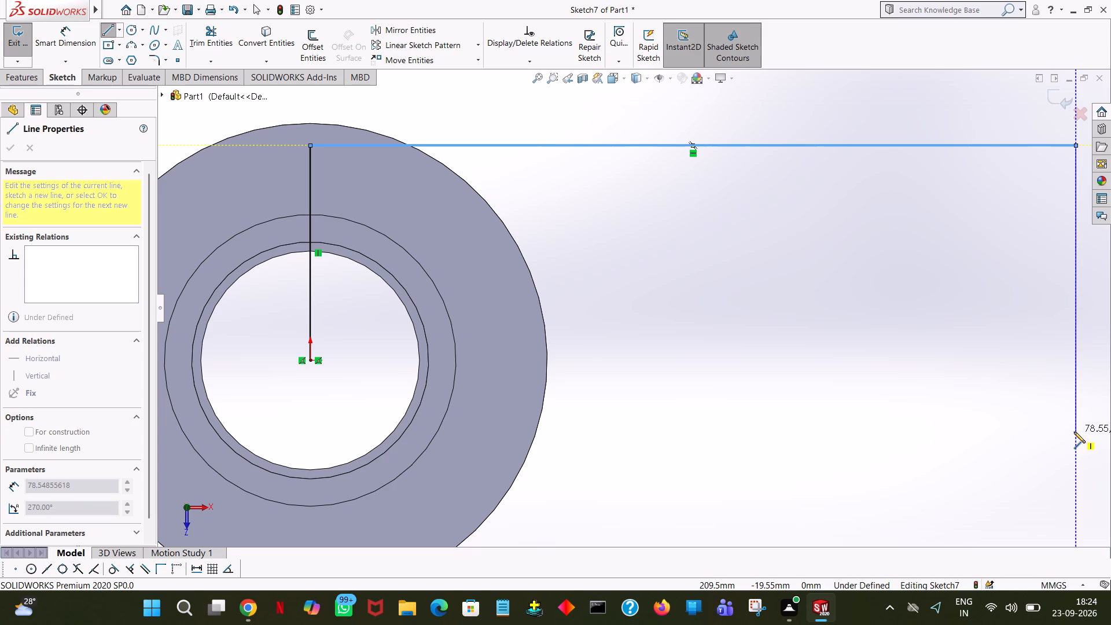
pyautogui.click(1074, 432)
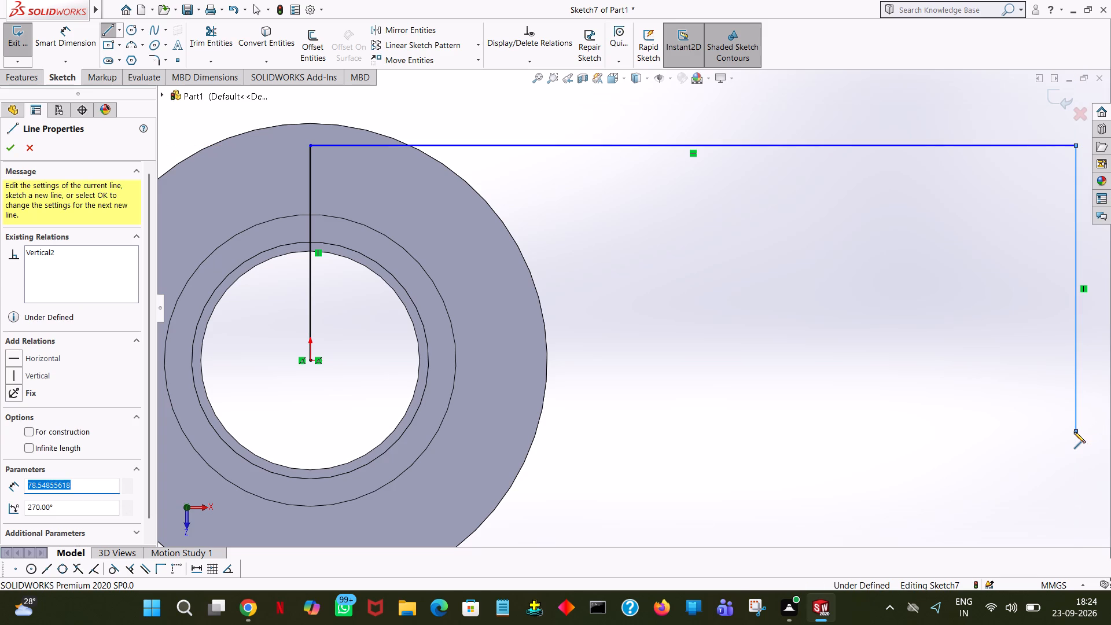
pyautogui.write('11')
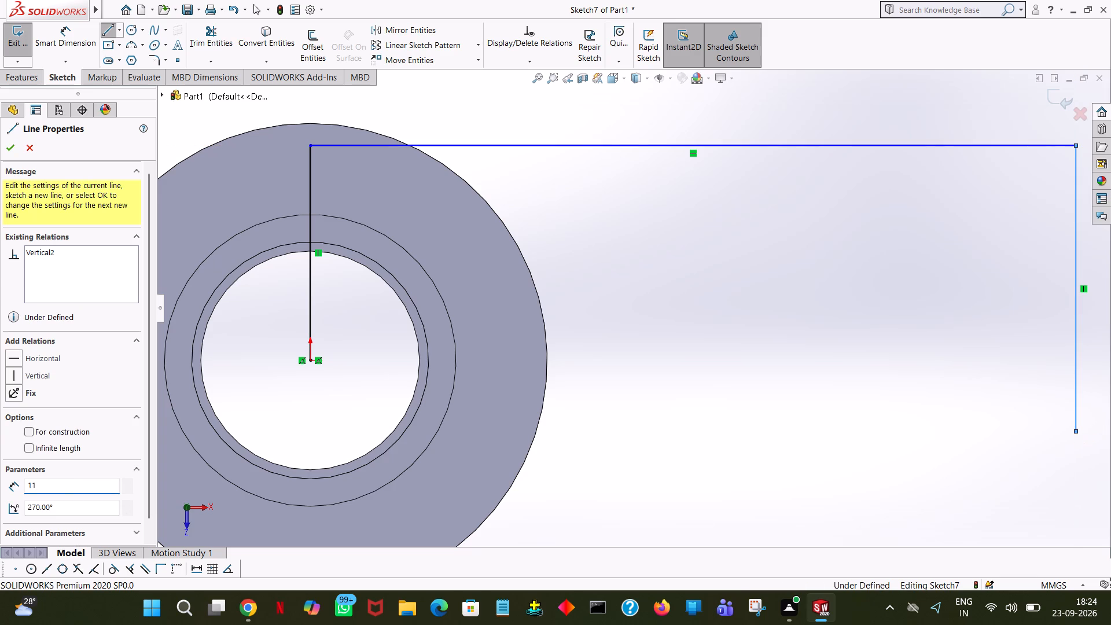
pyautogui.press('8')
pyautogui.press('Return')
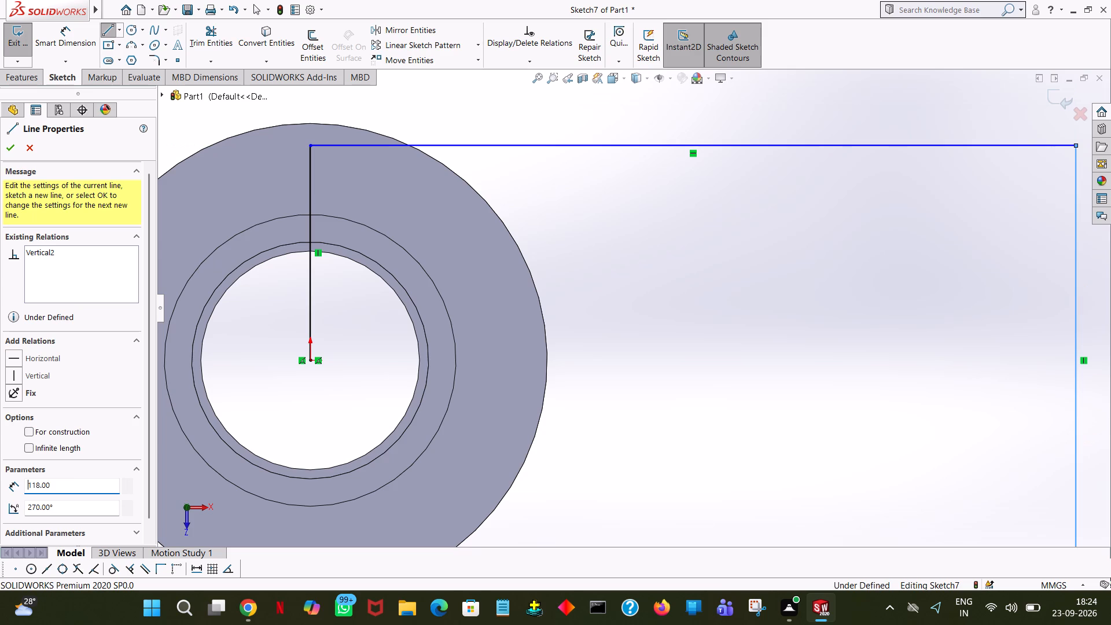
# Close the rectangular profile with a 210 mm horizontal line back below the origin and a vertical line up to the origin.
pyautogui.keyDown('ctrl'); pyautogui.scroll(-5, 1074, 432); pyautogui.keyUp('ctrl')
pyautogui.keyDown('ctrl'); pyautogui.scroll(7, 1074, 432); pyautogui.keyUp('ctrl')
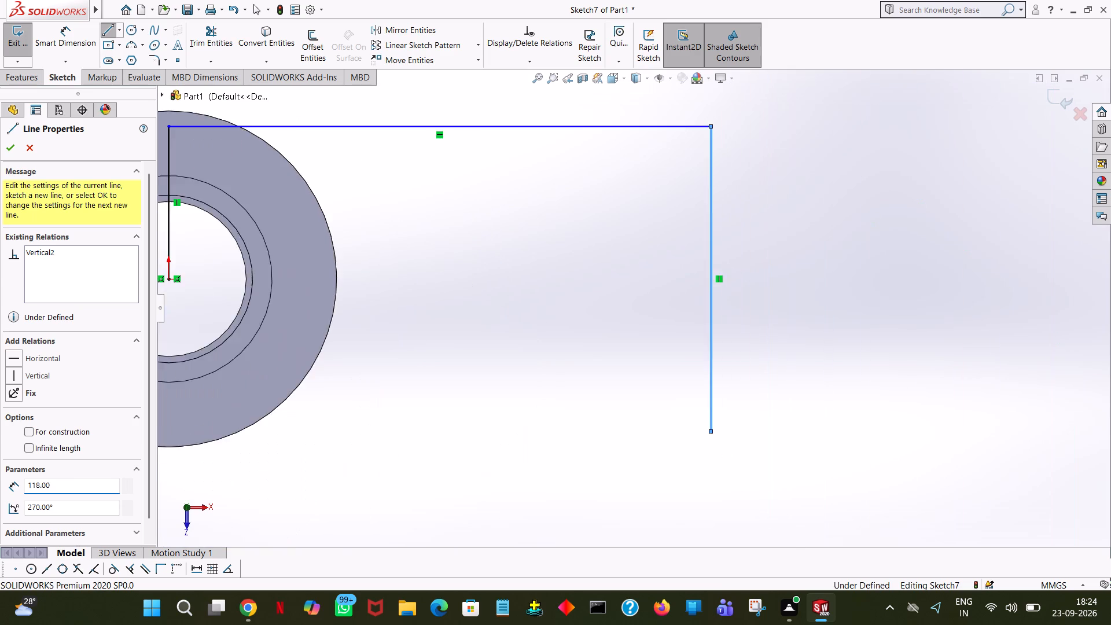
pyautogui.keyDown('ctrl'); pyautogui.scroll(2, 1074, 432); pyautogui.keyUp('ctrl')
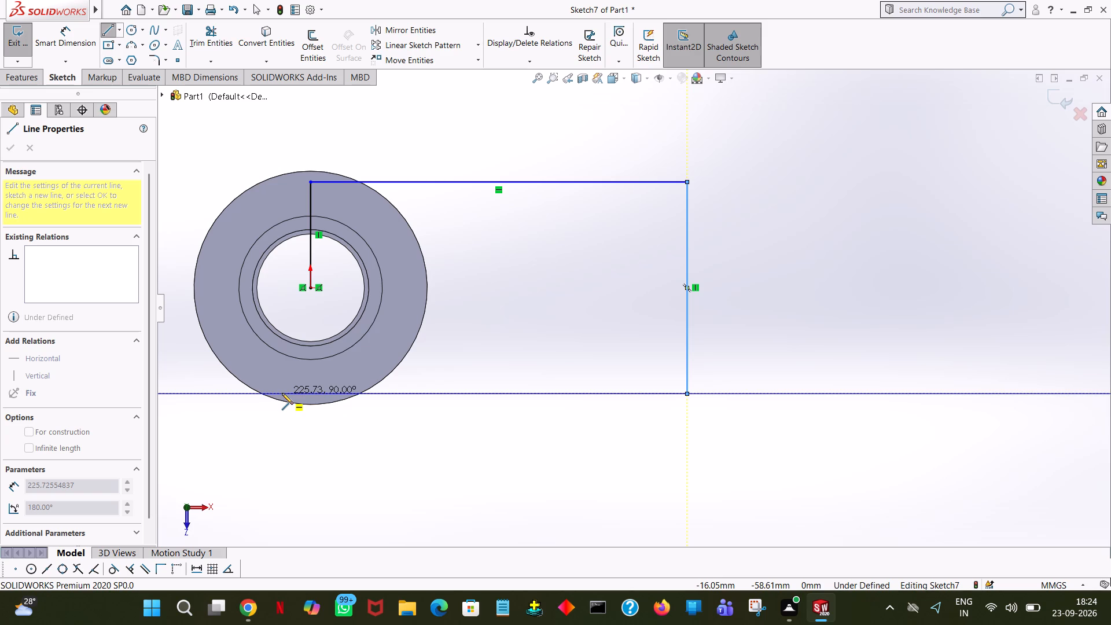
pyautogui.click(312, 394)
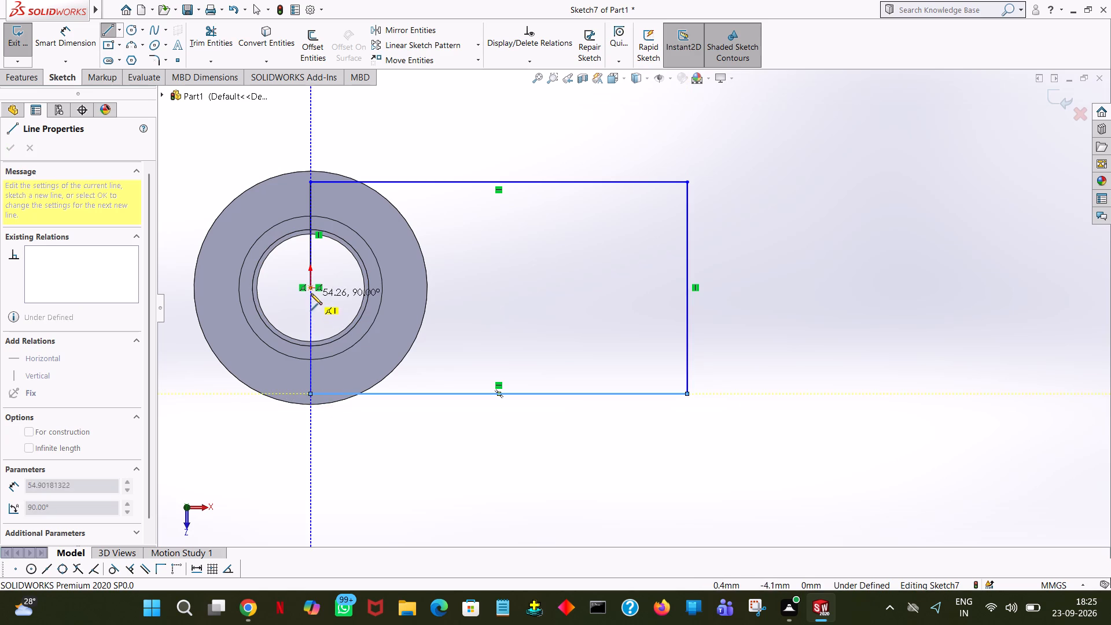
pyautogui.click(310, 288)
pyautogui.rightClick(310, 288)
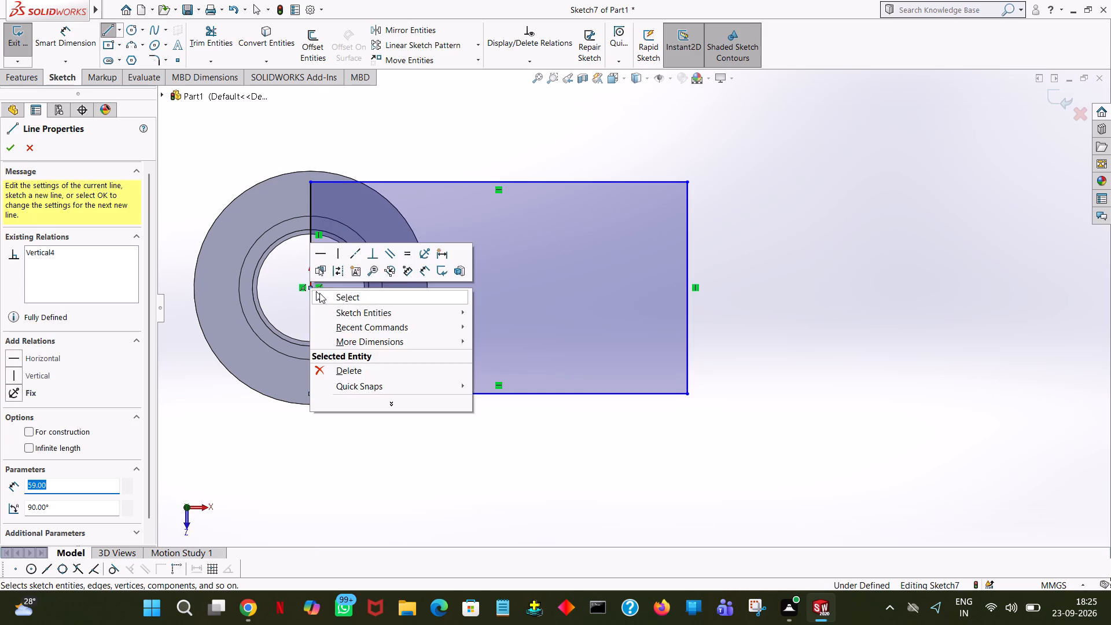
pyautogui.click(319, 293)
pyautogui.click(851, 366)
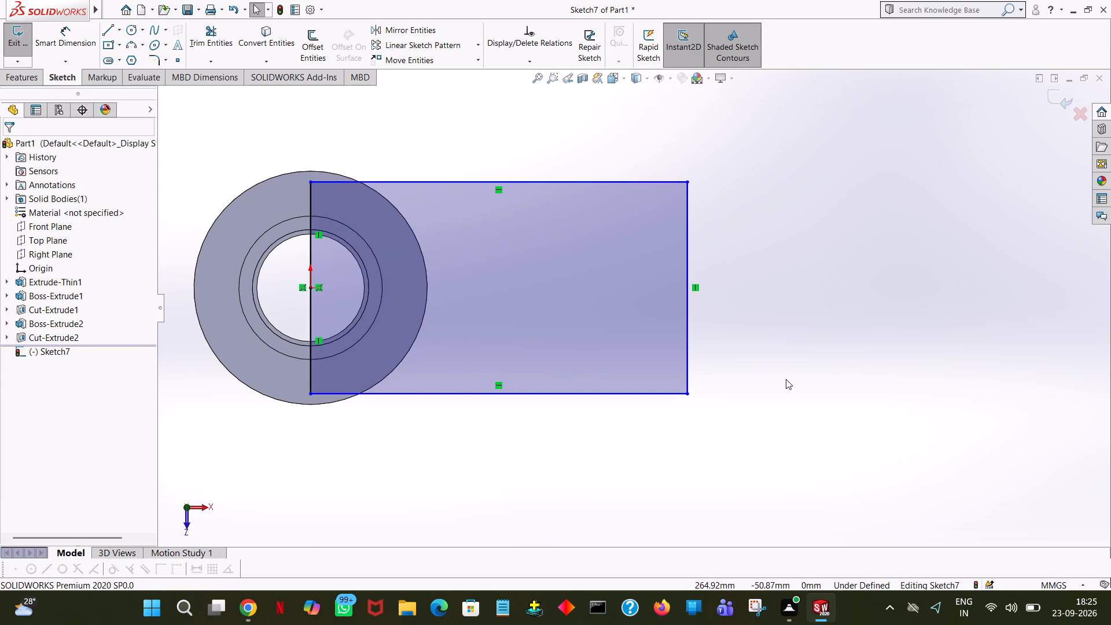
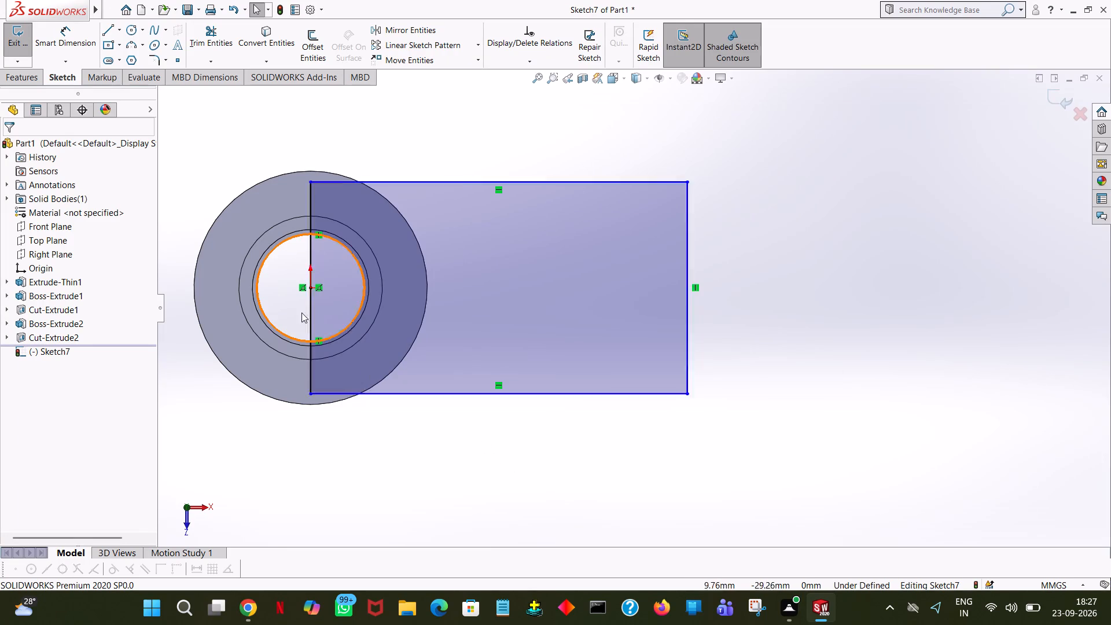
# Draw a circle of 70 mm radius centred on the origin, over the disc and overlapping the rectangle.
pyautogui.click(130, 25)
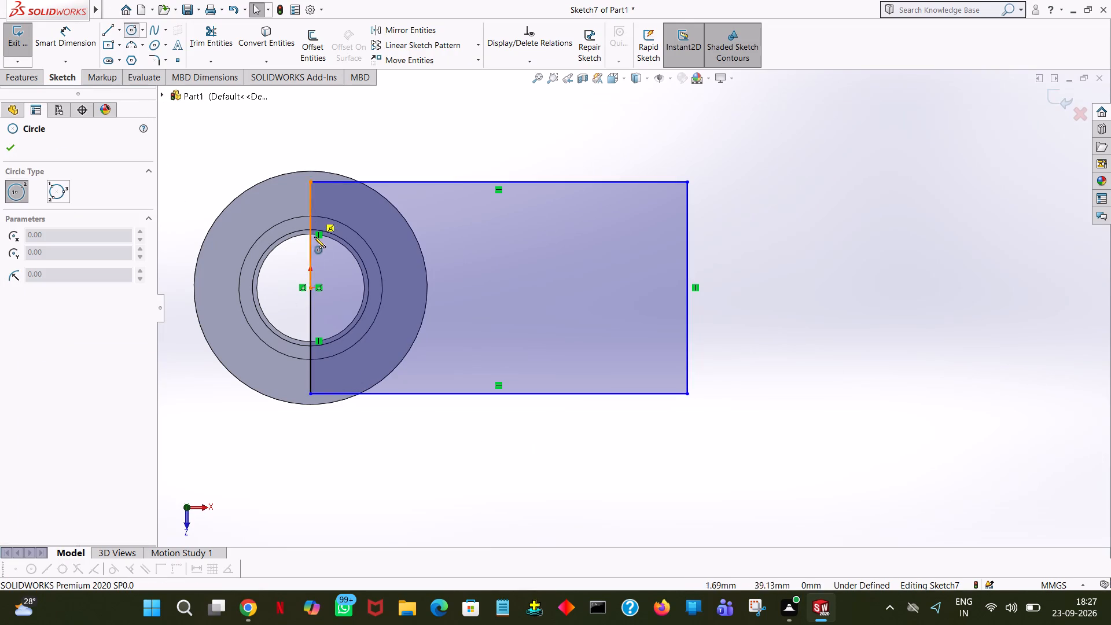
pyautogui.click(310, 286)
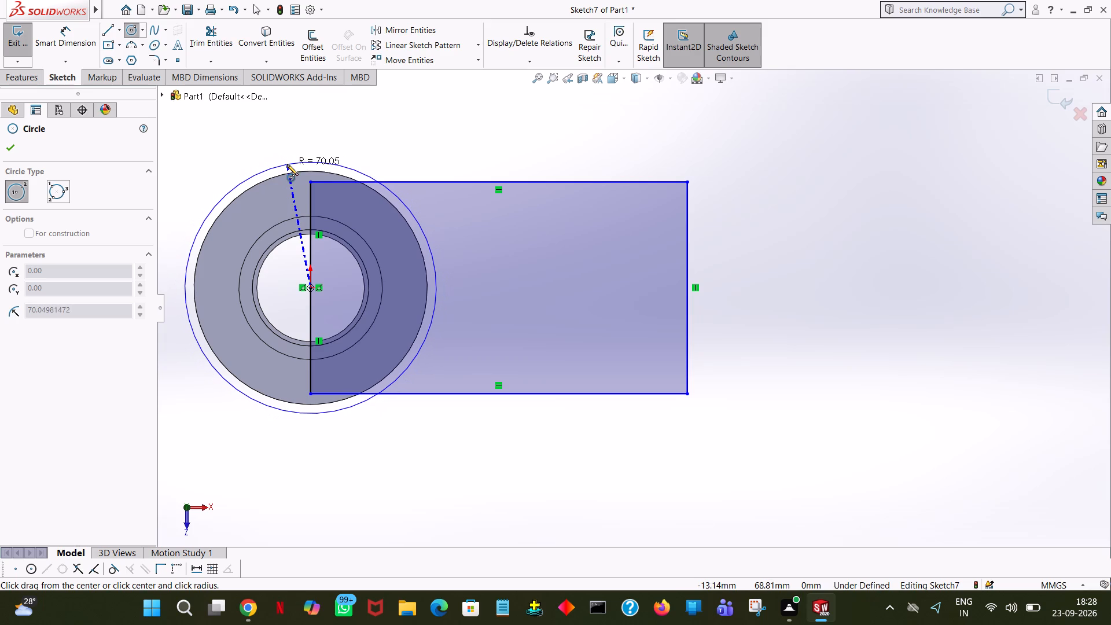
pyautogui.click(287, 164)
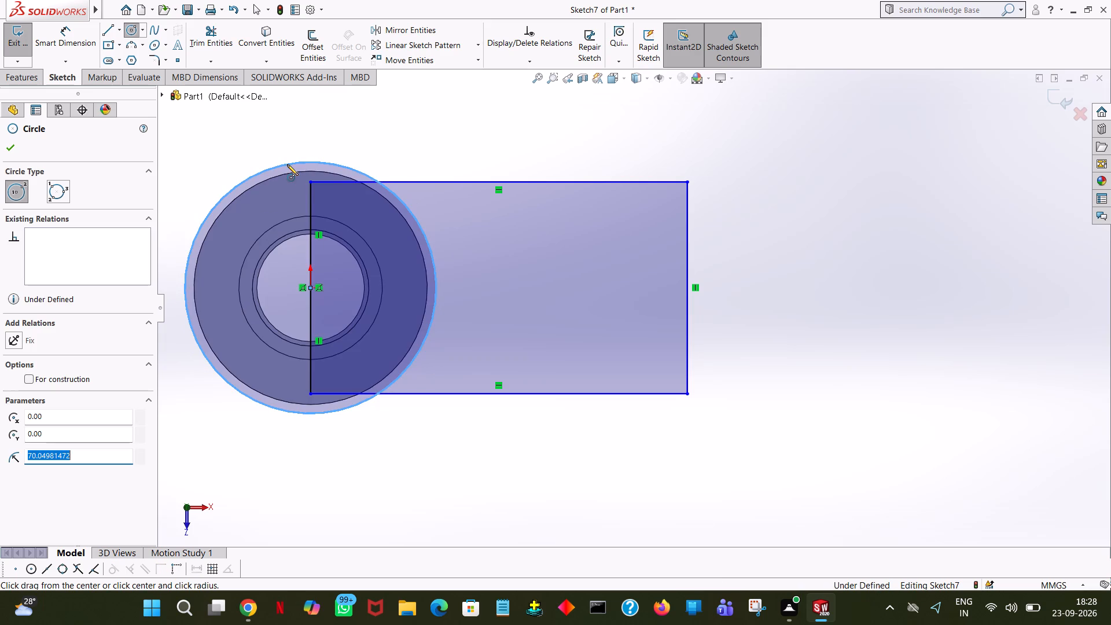
pyautogui.write('70')
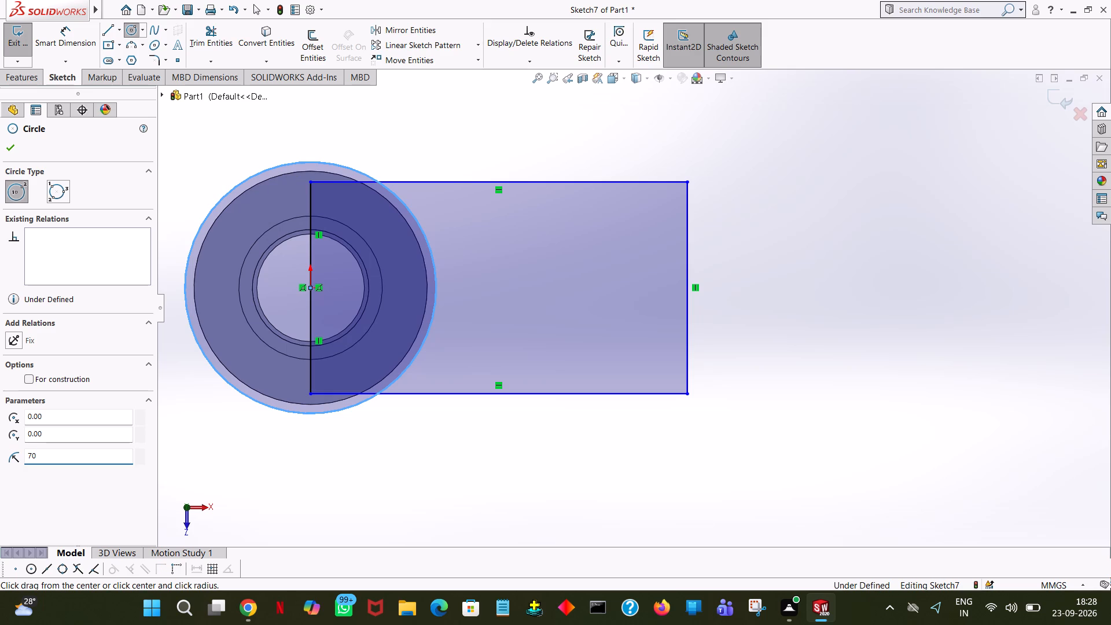
pyautogui.press('Return')
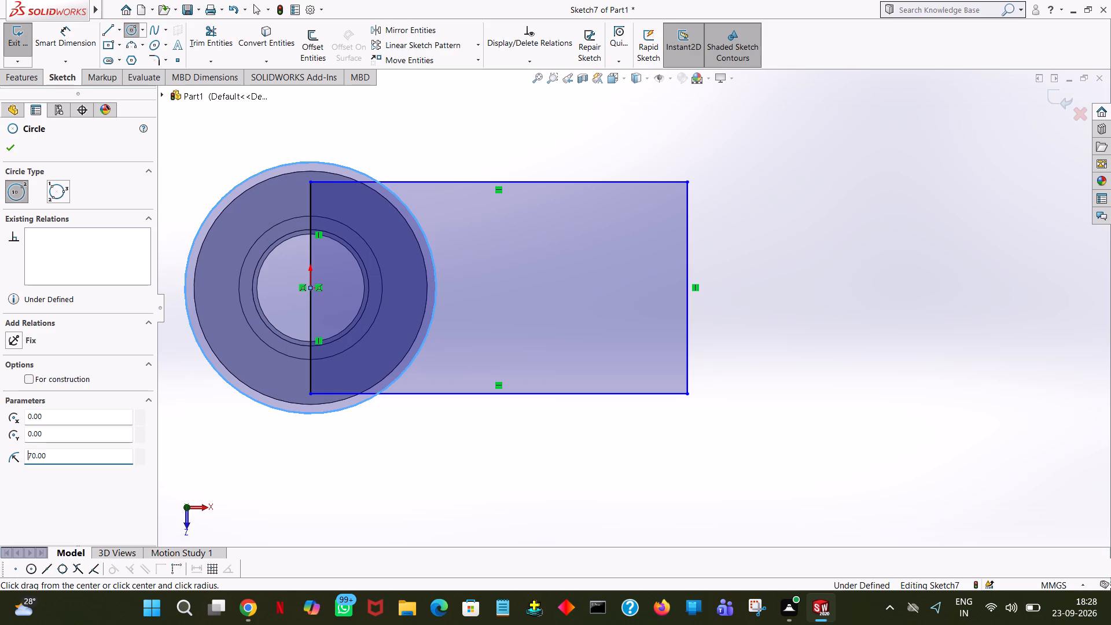
pyautogui.rightClick(287, 164)
pyautogui.click(325, 171)
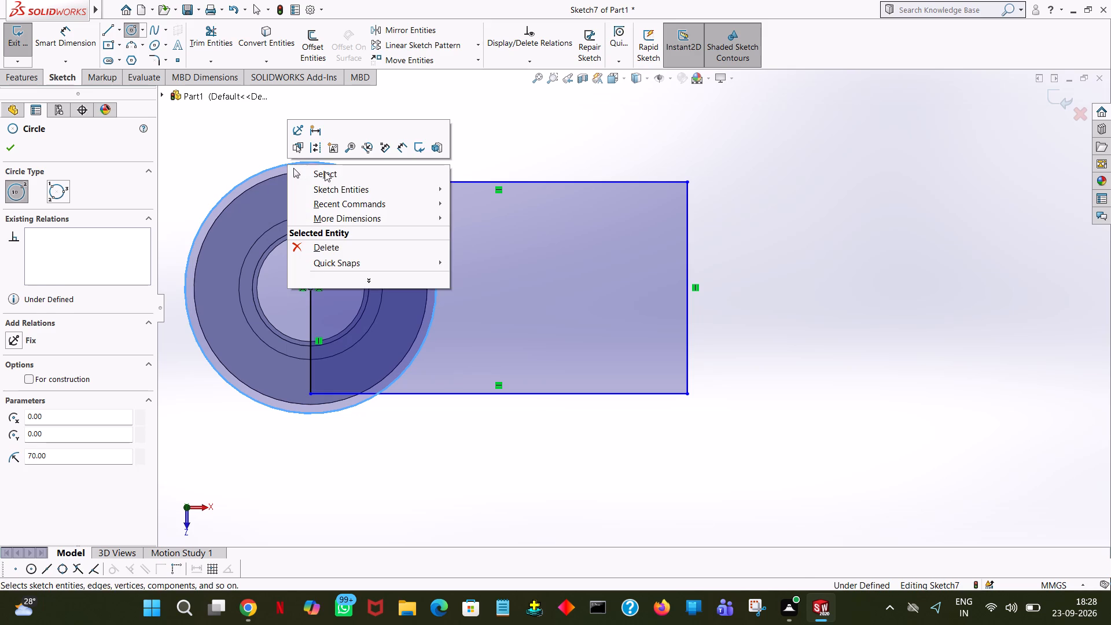
pyautogui.click(402, 127)
# Trim the rectangle's lines inside the 70 mm radius circle and the circle's arc inside the rectangle, leaving one closed outline.
pyautogui.click(221, 35)
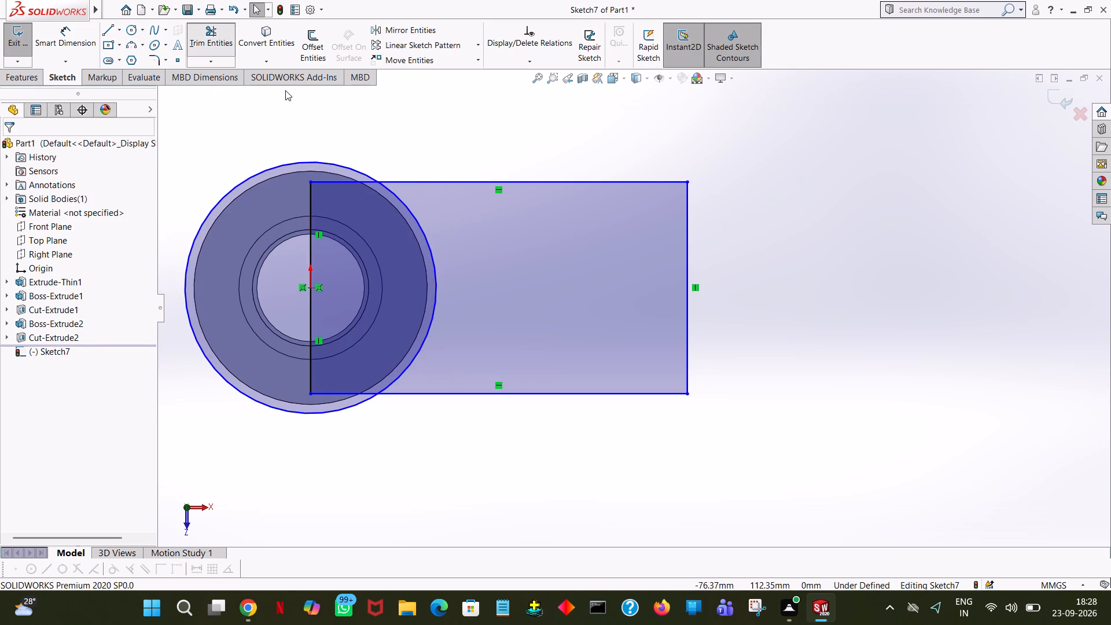
pyautogui.click(335, 187)
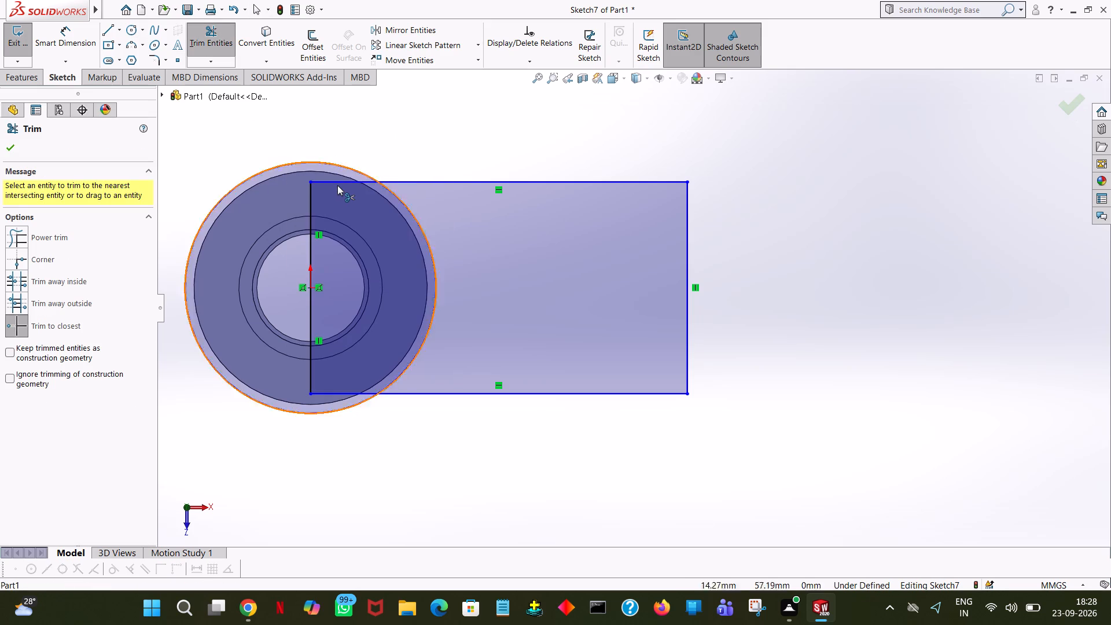
pyautogui.click(339, 183)
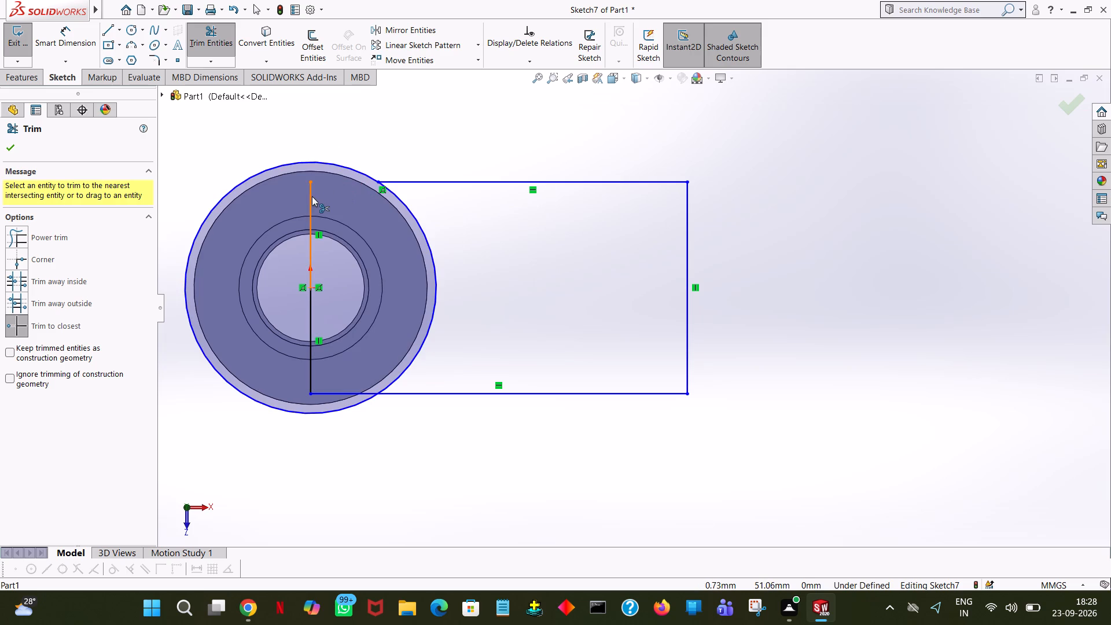
pyautogui.click(312, 196)
pyautogui.click(310, 308)
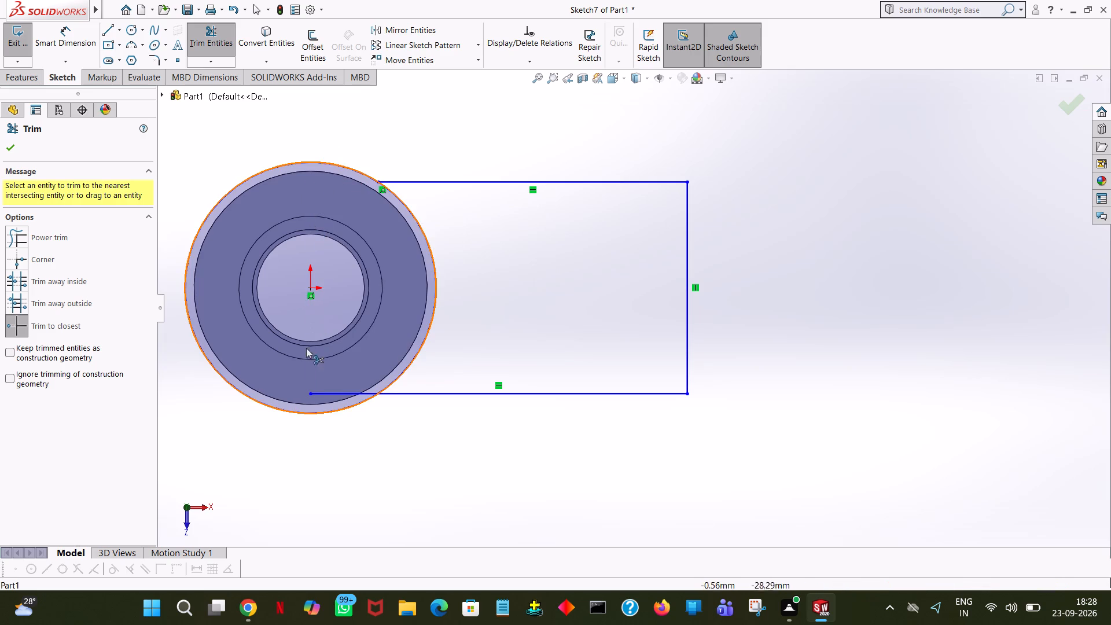
pyautogui.click(318, 394)
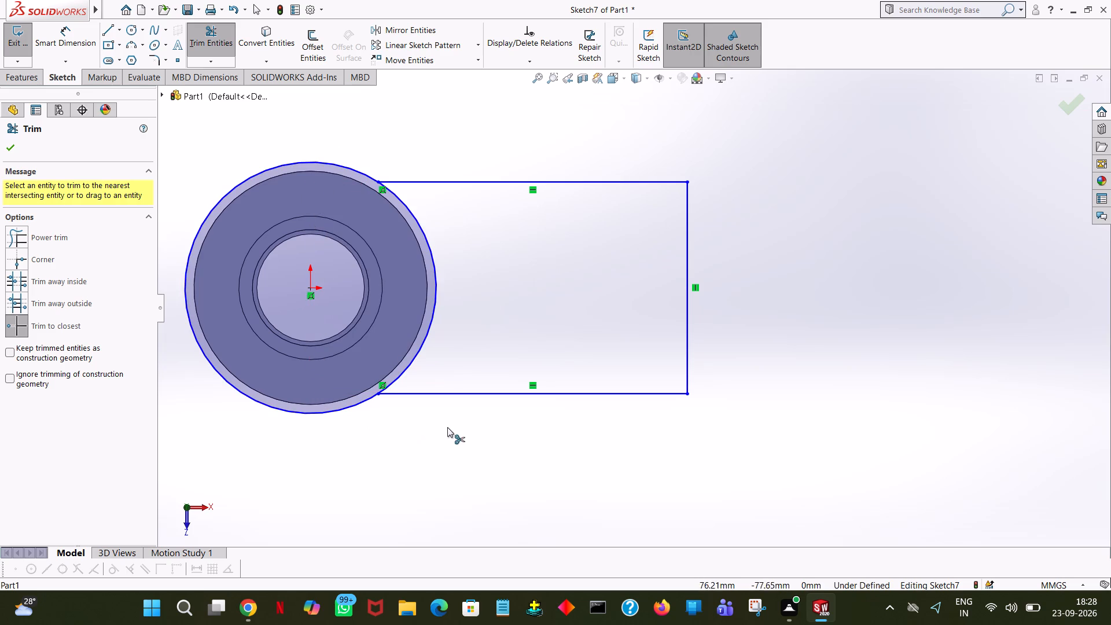
pyautogui.click(434, 314)
pyautogui.moveTo(482, 476); pyautogui.dragTo(483, 476, button='middle')
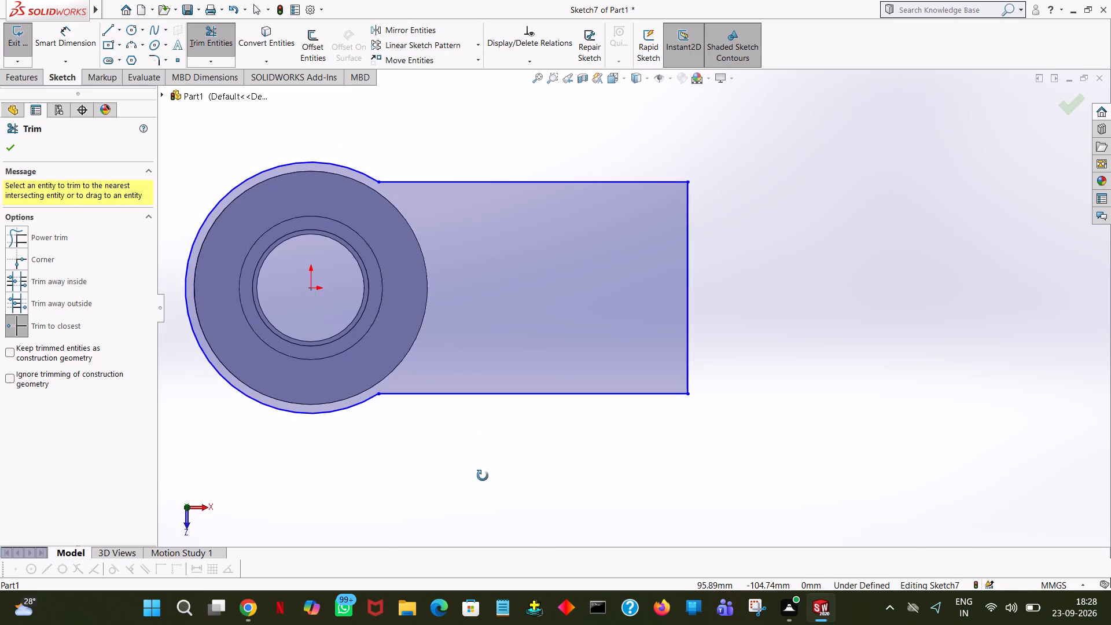
pyautogui.moveTo(483, 476); pyautogui.dragTo(507, 223, button='middle')
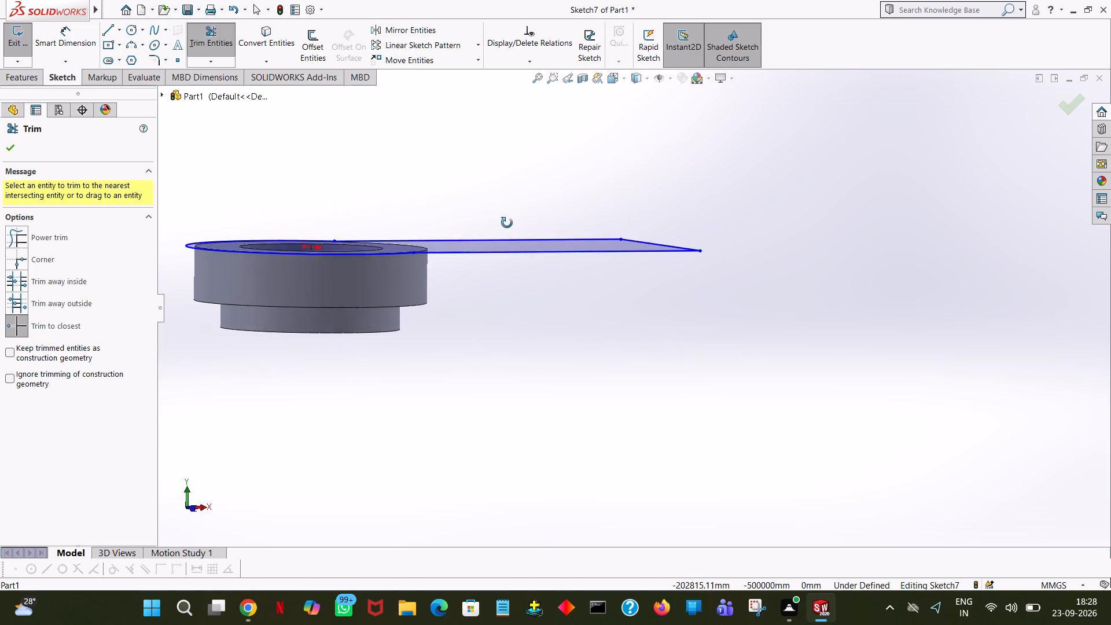
pyautogui.moveTo(507, 223); pyautogui.dragTo(507, 230, button='middle')
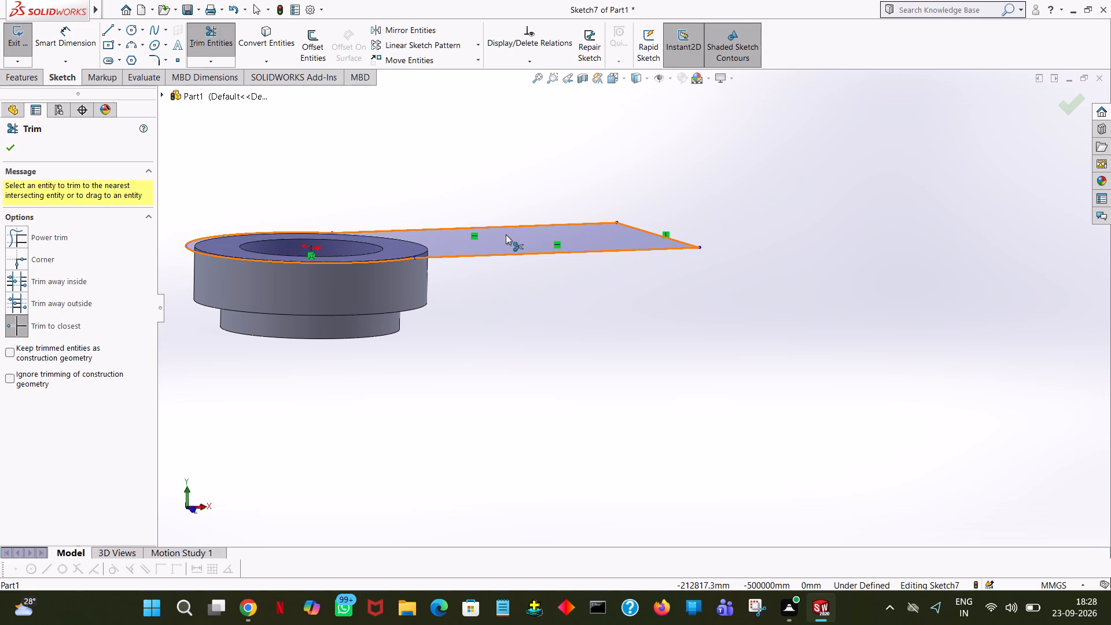
pyautogui.click(6, 146)
# Extrude the trimmed outline as a boss with a blind depth of 42 mm upward from the disc, merging the result.
pyautogui.click(18, 80)
pyautogui.click(24, 52)
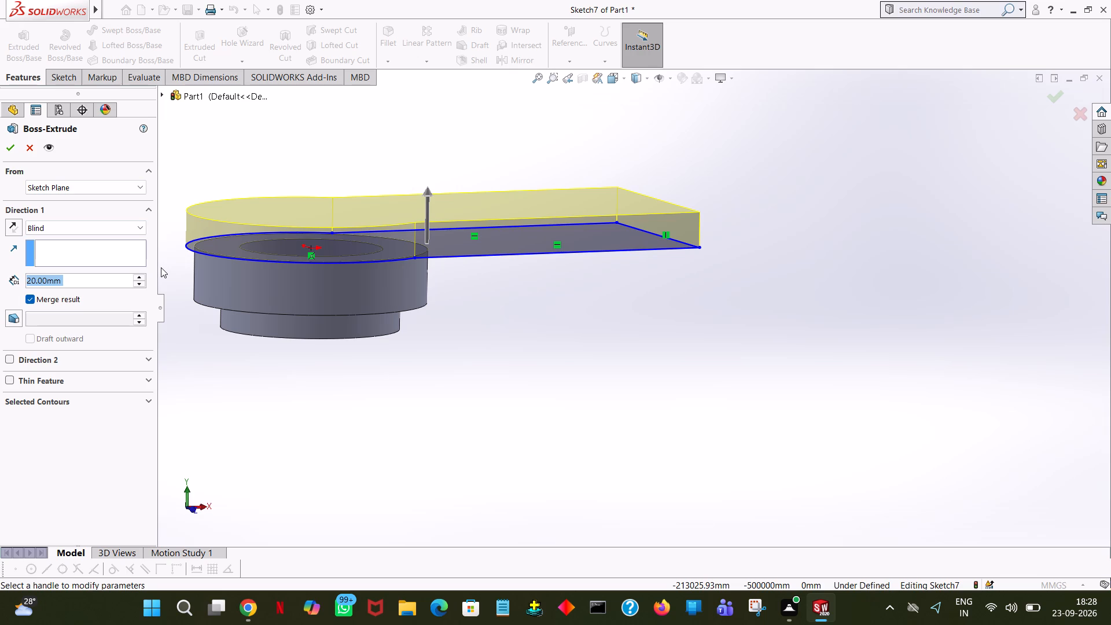
pyautogui.write('42')
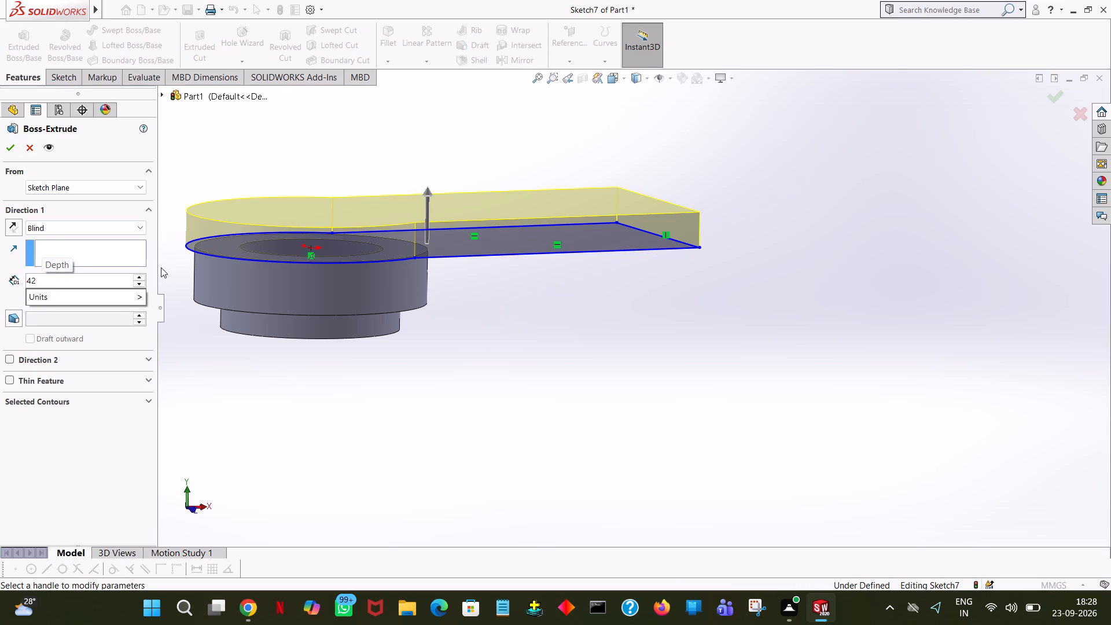
pyautogui.press('Return')
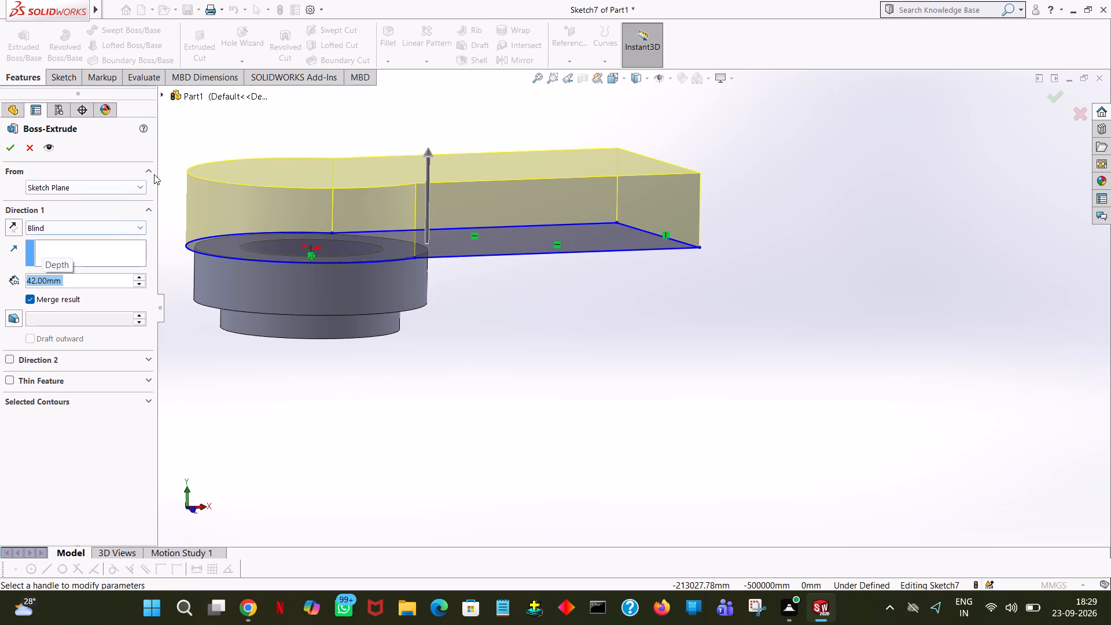
pyautogui.click(7, 150)
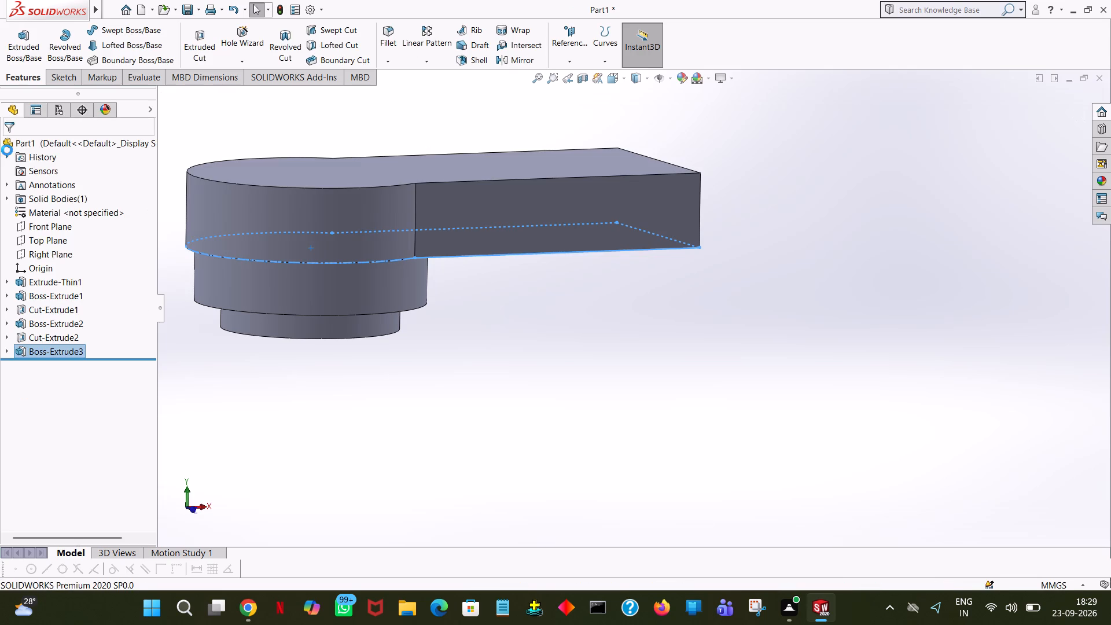
pyautogui.click(498, 126)
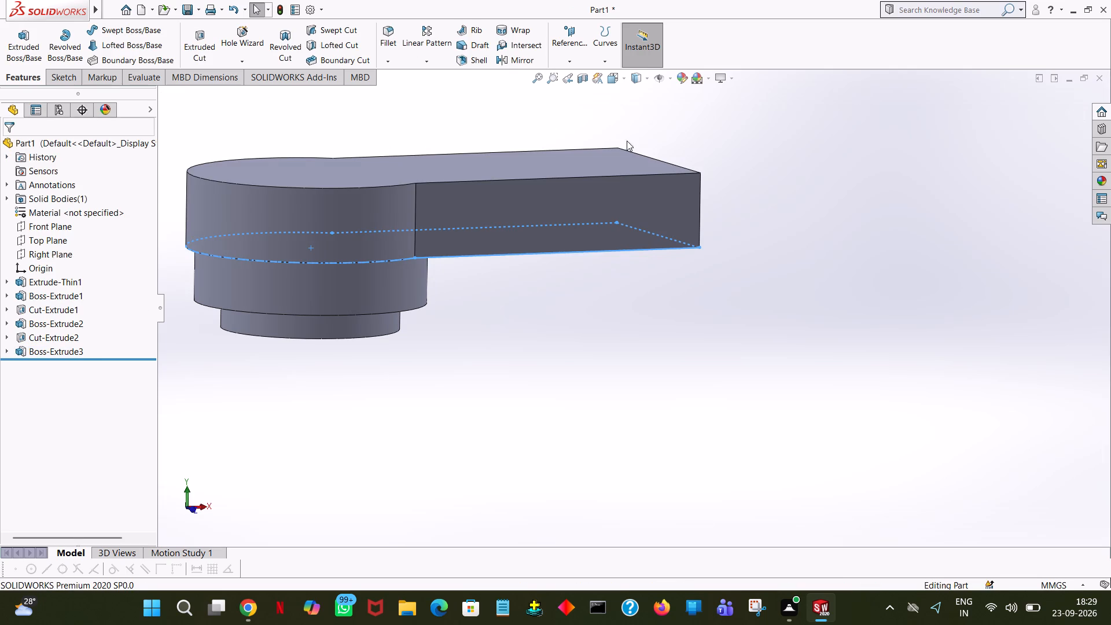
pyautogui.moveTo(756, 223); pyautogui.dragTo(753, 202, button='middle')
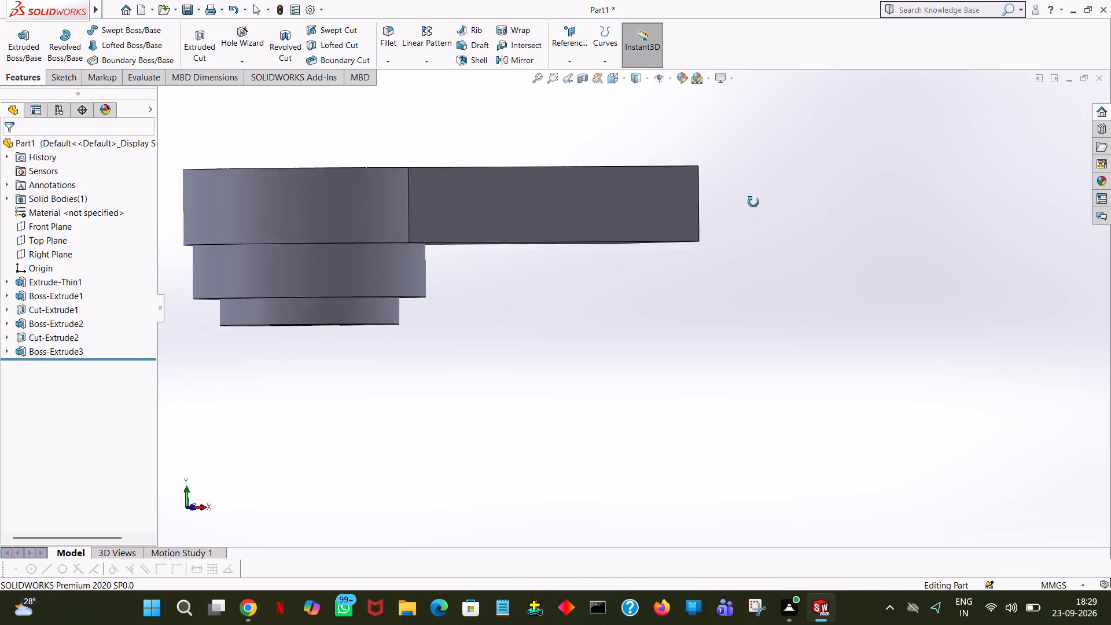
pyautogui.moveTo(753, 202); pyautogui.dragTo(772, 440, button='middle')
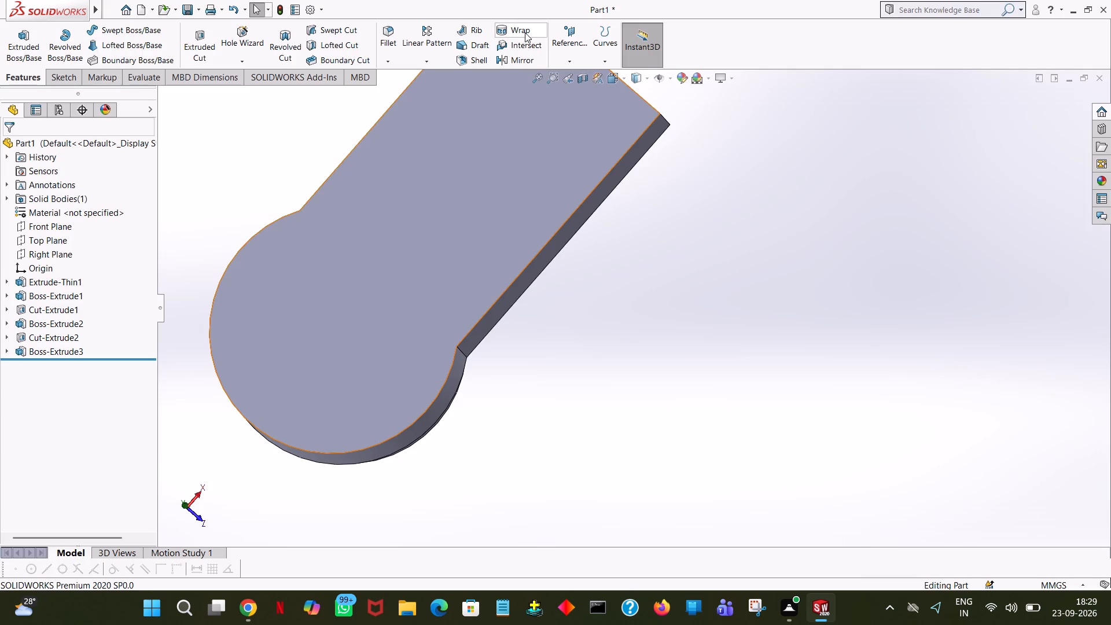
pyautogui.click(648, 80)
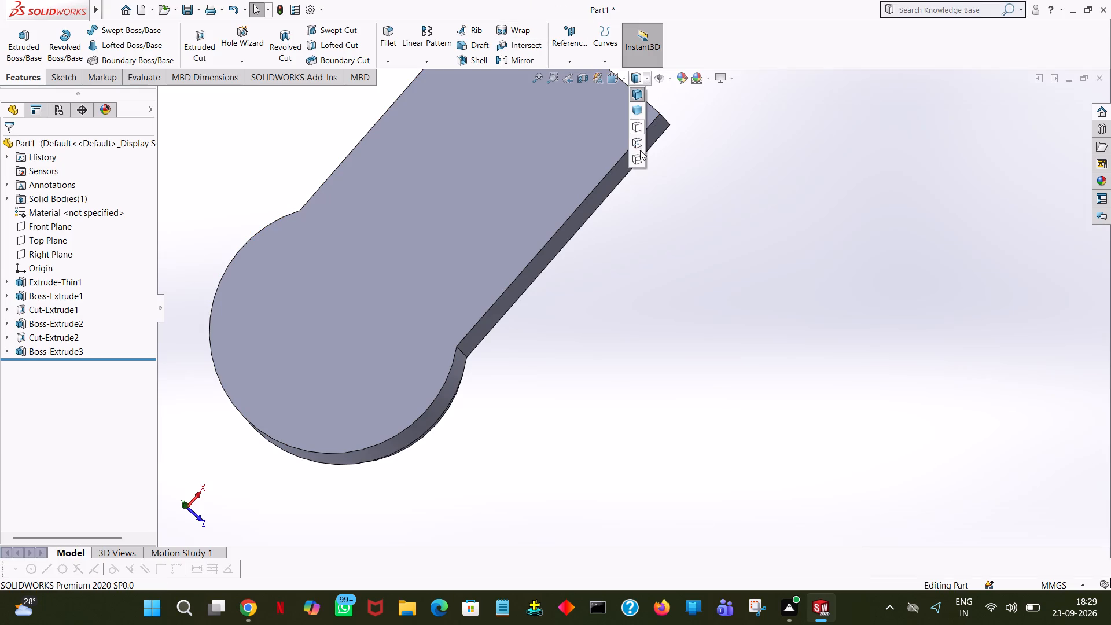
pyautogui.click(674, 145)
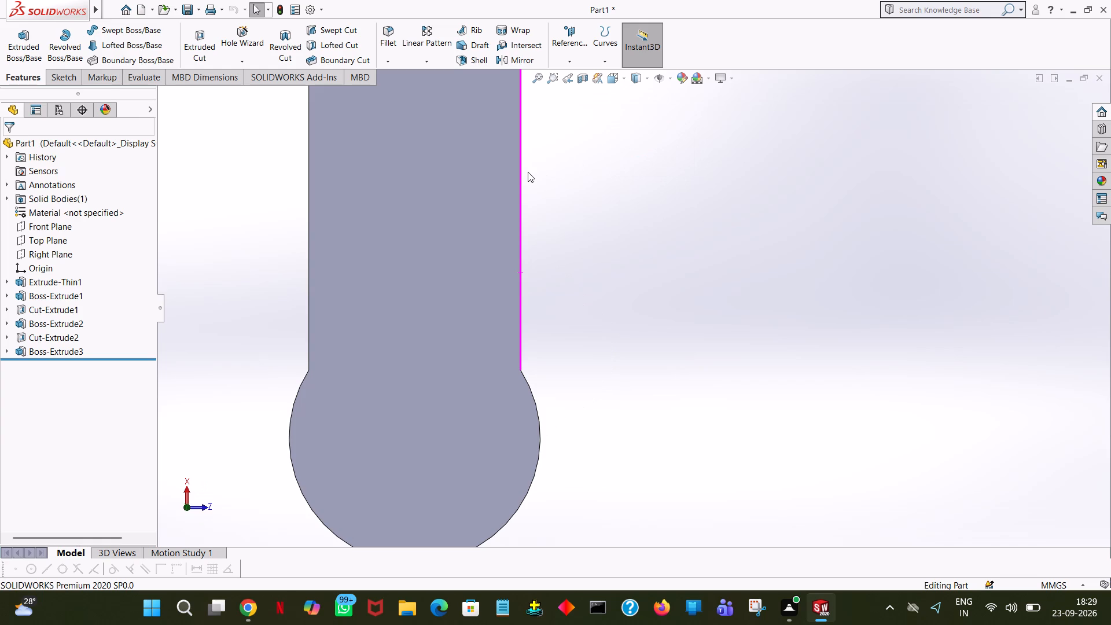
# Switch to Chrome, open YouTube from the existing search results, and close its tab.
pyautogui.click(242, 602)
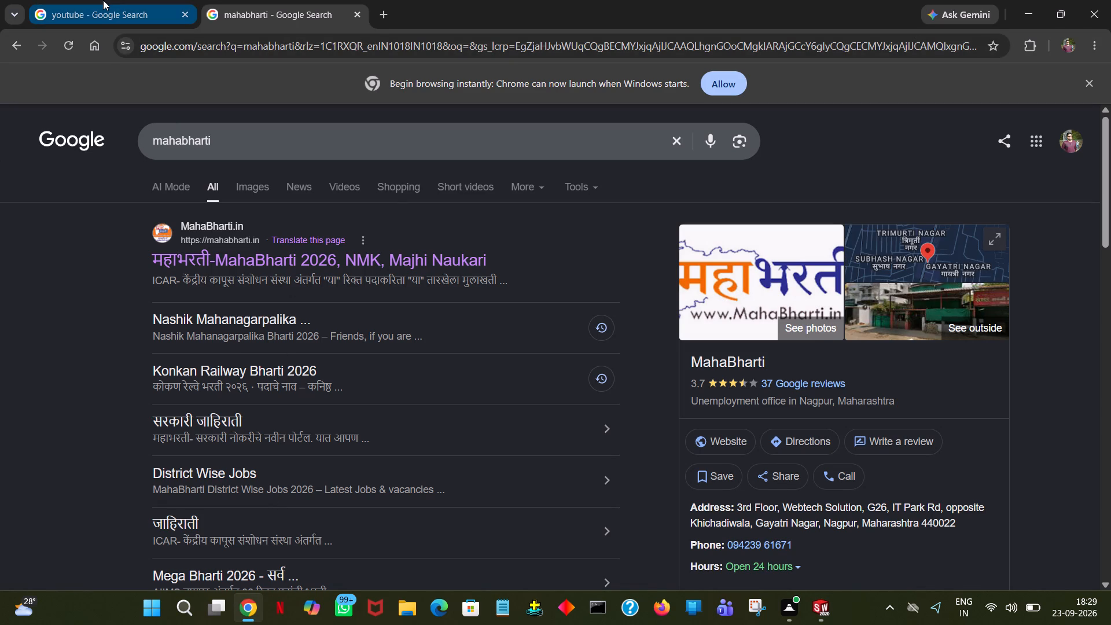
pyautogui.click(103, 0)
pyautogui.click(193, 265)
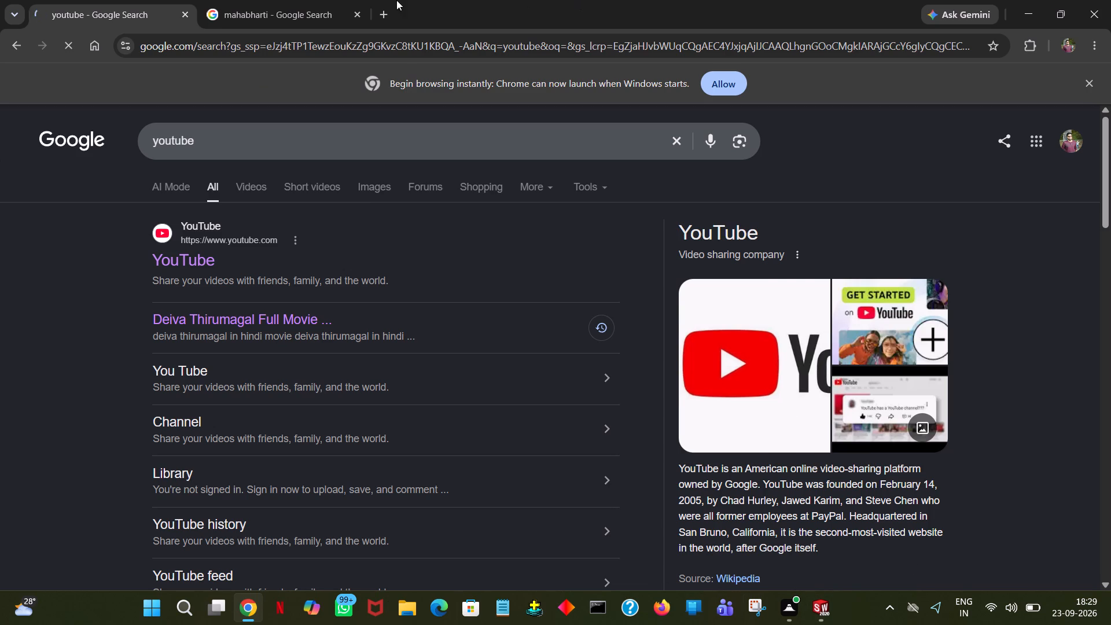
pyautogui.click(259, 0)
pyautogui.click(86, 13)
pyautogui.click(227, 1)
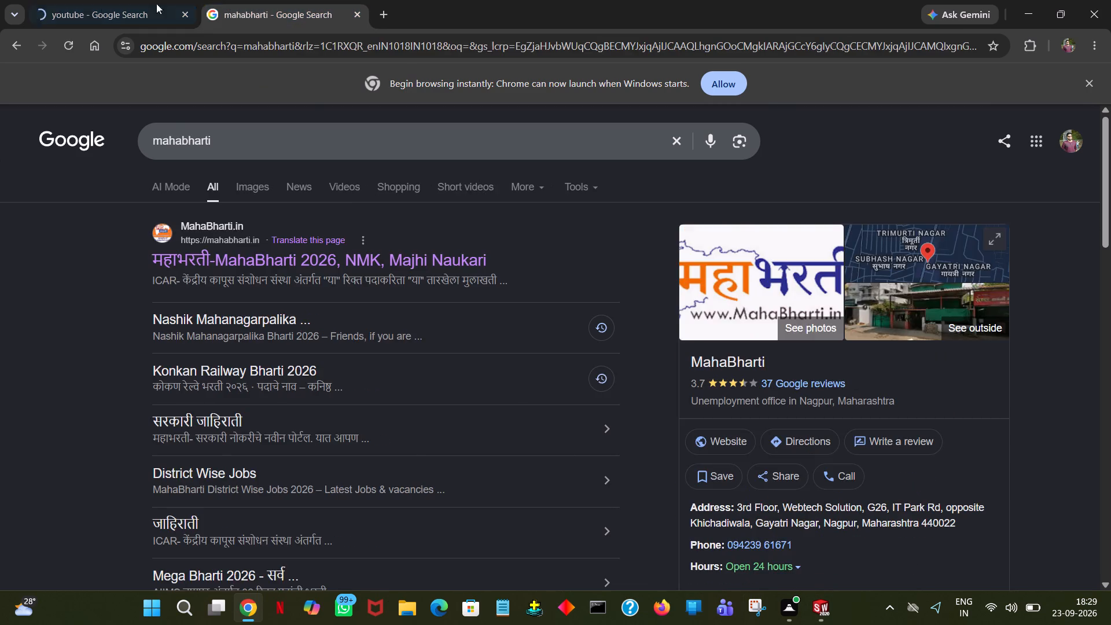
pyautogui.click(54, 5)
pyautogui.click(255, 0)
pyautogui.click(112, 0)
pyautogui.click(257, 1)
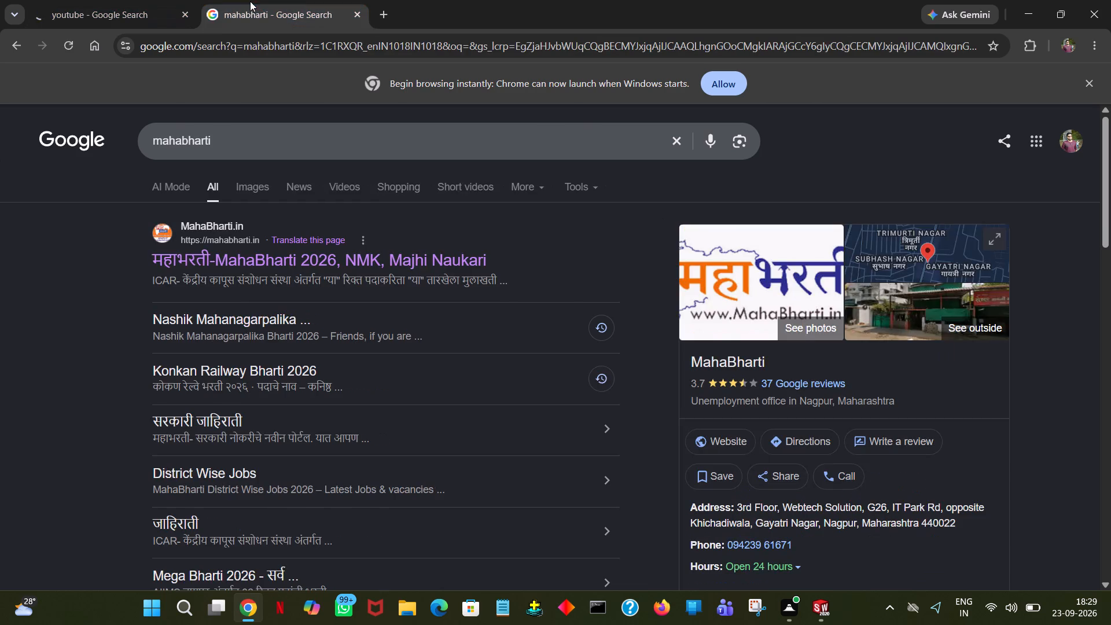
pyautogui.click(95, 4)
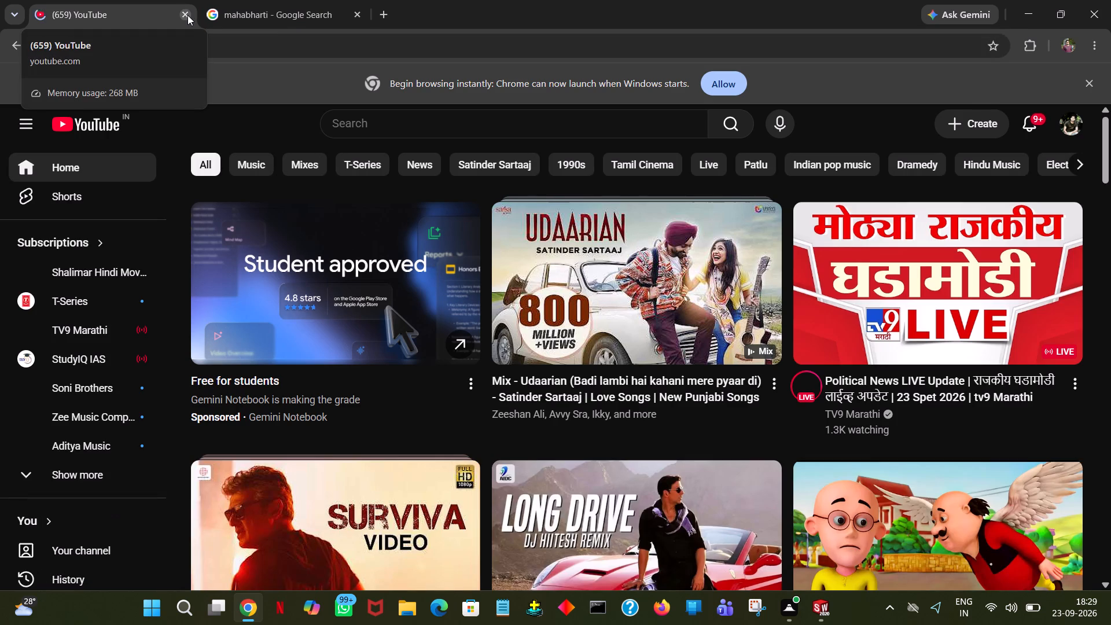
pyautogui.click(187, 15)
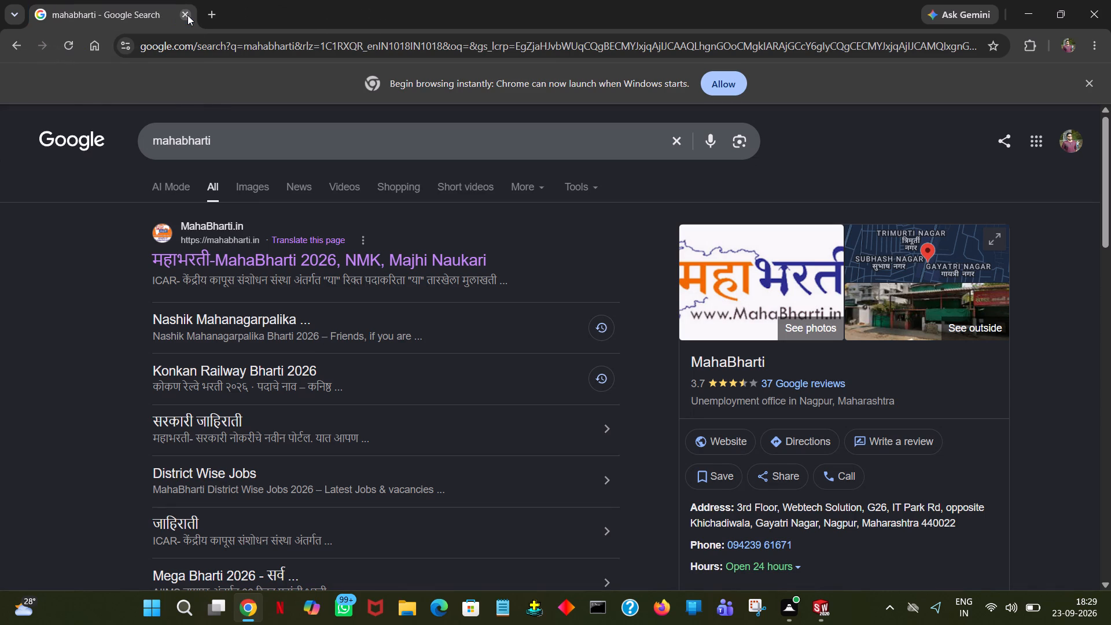
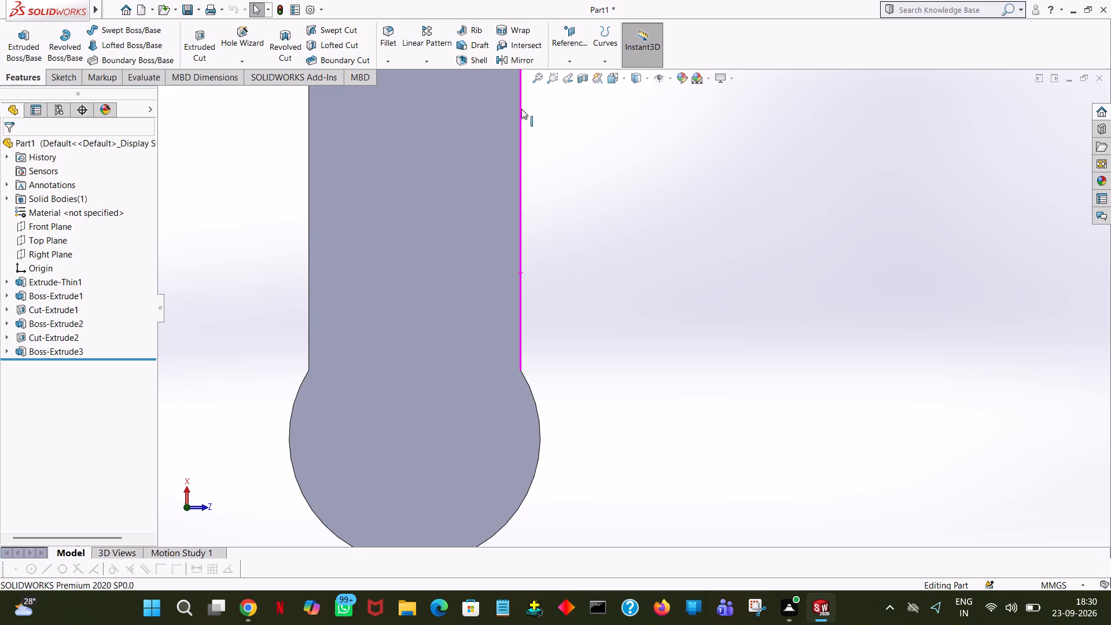
# Start an extrude sketch on the arm's top face and draw a horizontal line about 314 mm long from the flat end's midpoint through the origin.
pyautogui.moveTo(756, 248); pyautogui.dragTo(754, 234, button='middle')
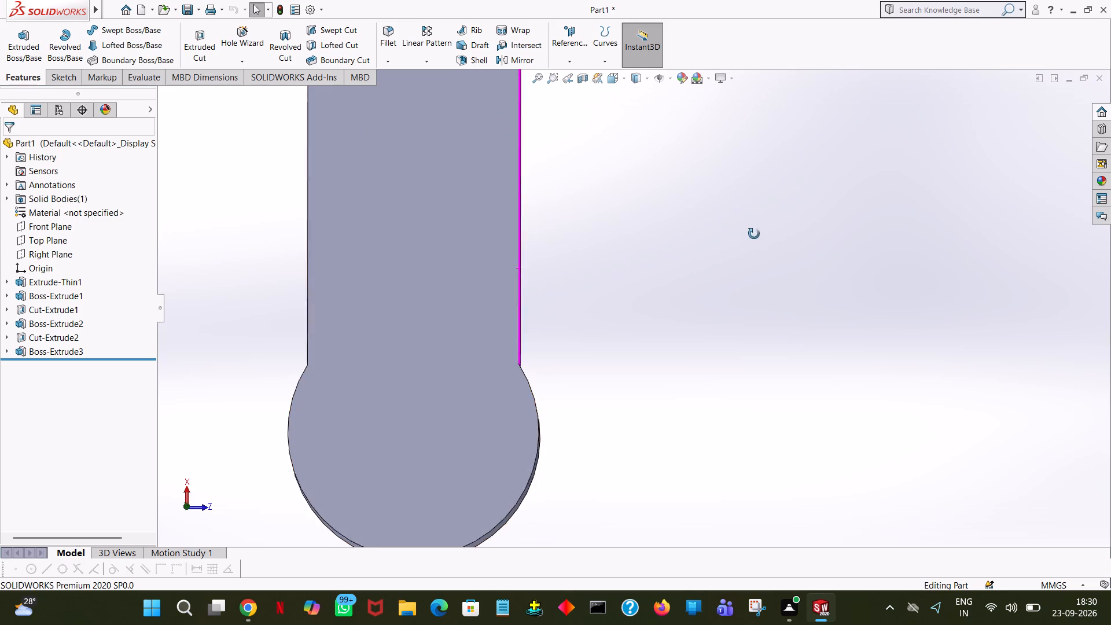
pyautogui.moveTo(754, 234); pyautogui.dragTo(756, 218, button='middle')
pyautogui.click(18, 38)
pyautogui.click(450, 277)
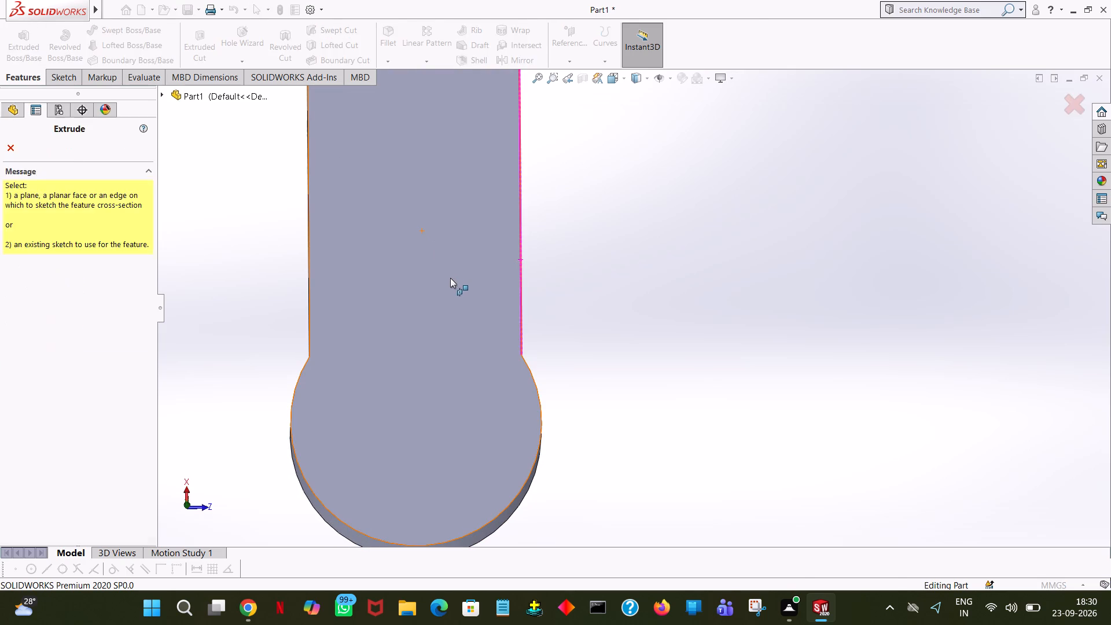
pyautogui.press('space')
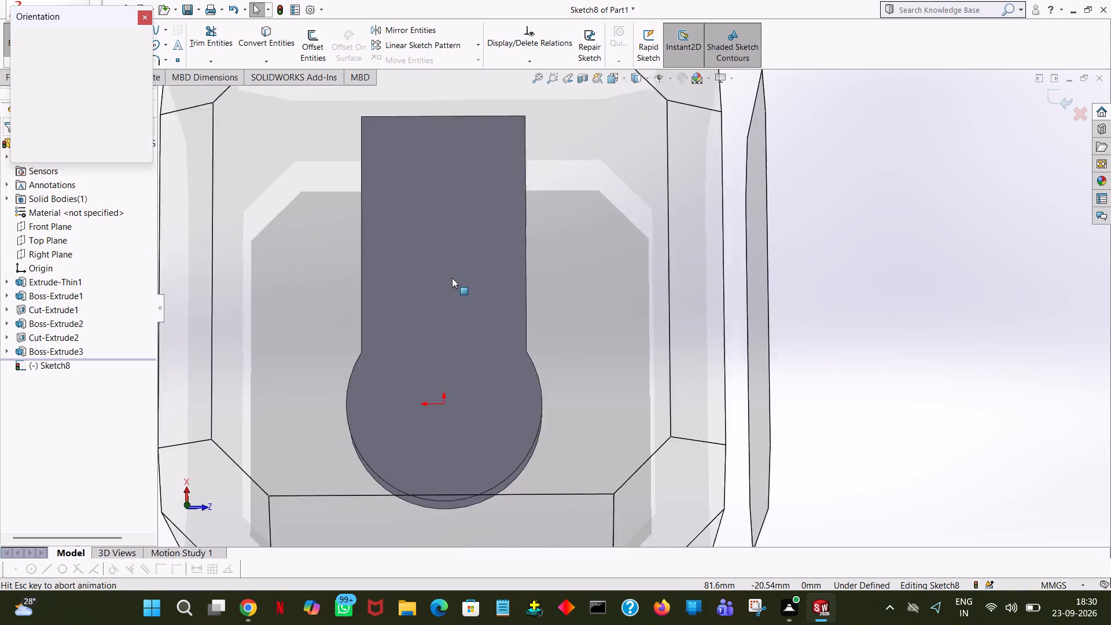
pyautogui.click(145, 82)
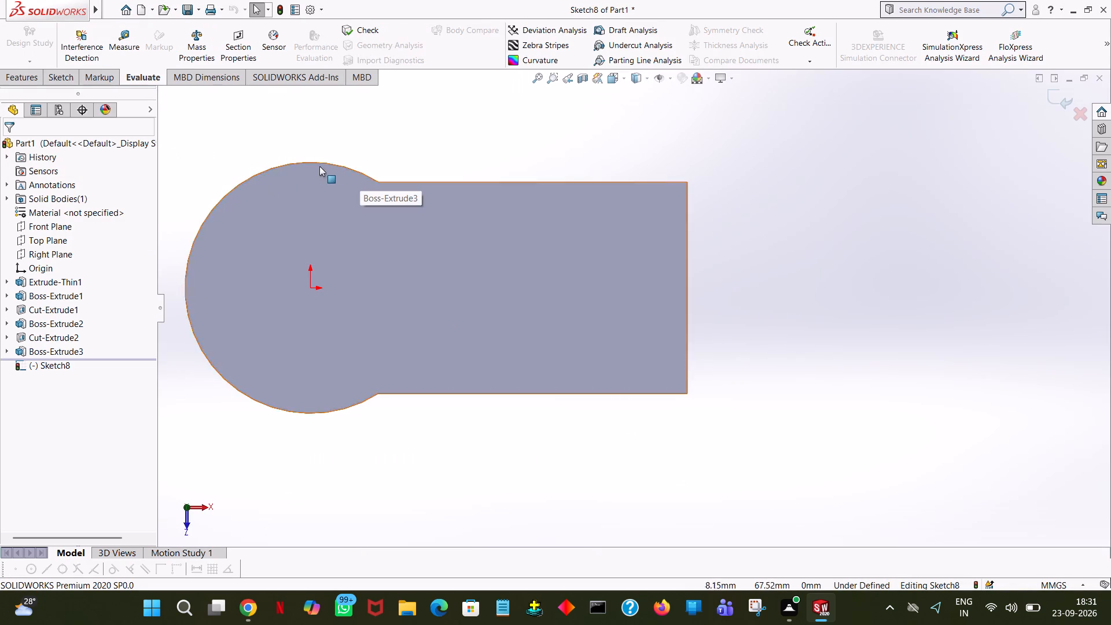
pyautogui.keyDown('ctrl'); pyautogui.moveTo(231, 156); pyautogui.dragTo(231, 156, button='middle'); pyautogui.keyUp('ctrl')
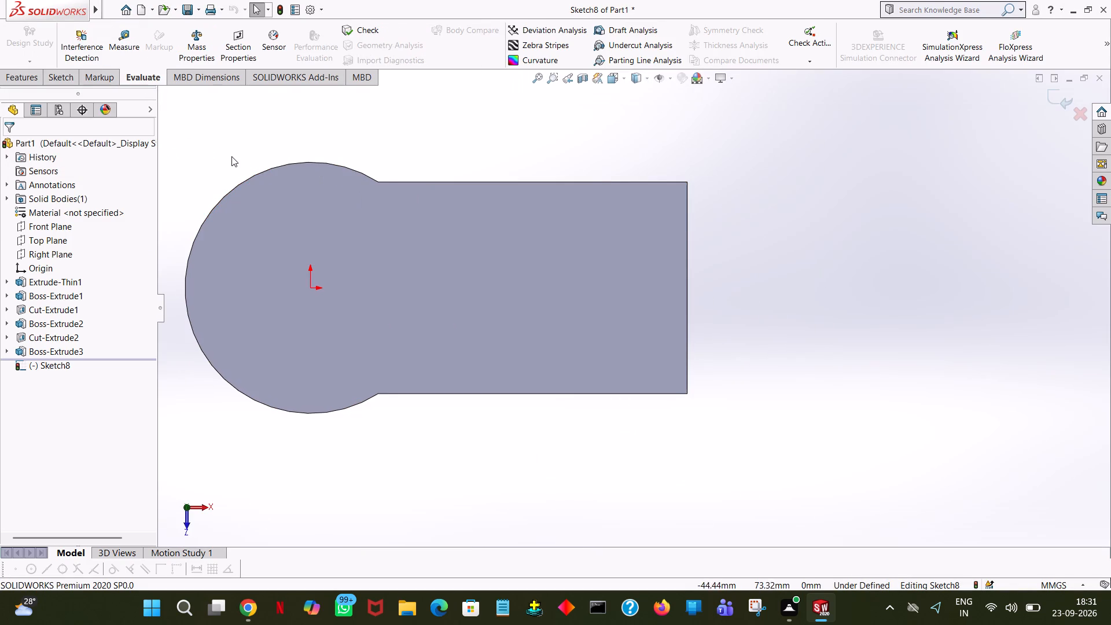
pyautogui.keyDown('ctrl'); pyautogui.moveTo(231, 156); pyautogui.dragTo(404, 193, button='middle'); pyautogui.keyUp('ctrl')
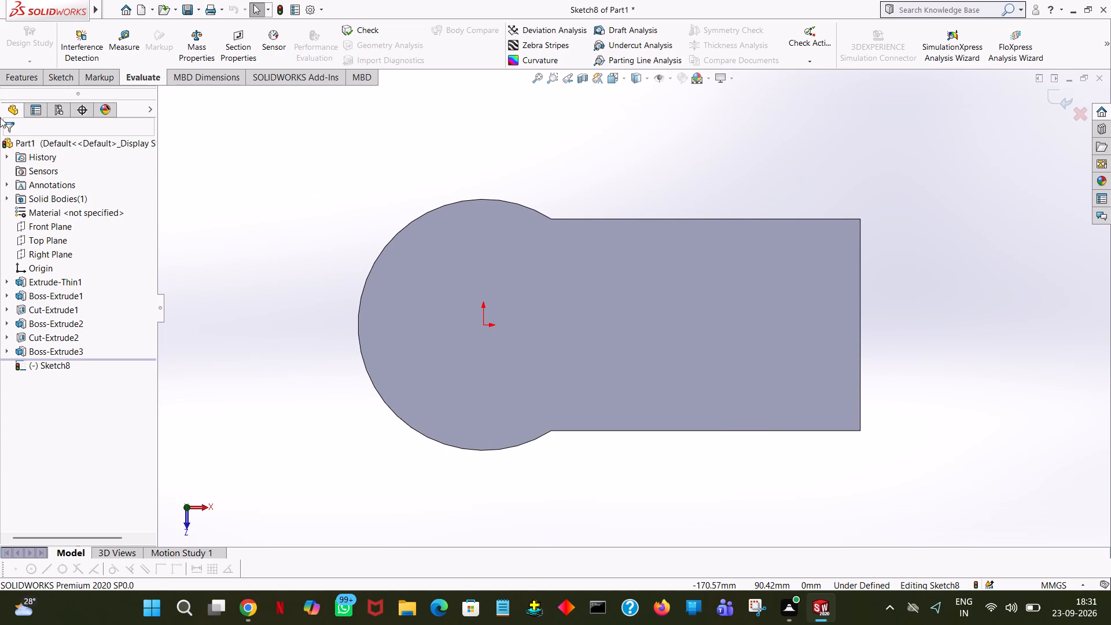
pyautogui.click(56, 78)
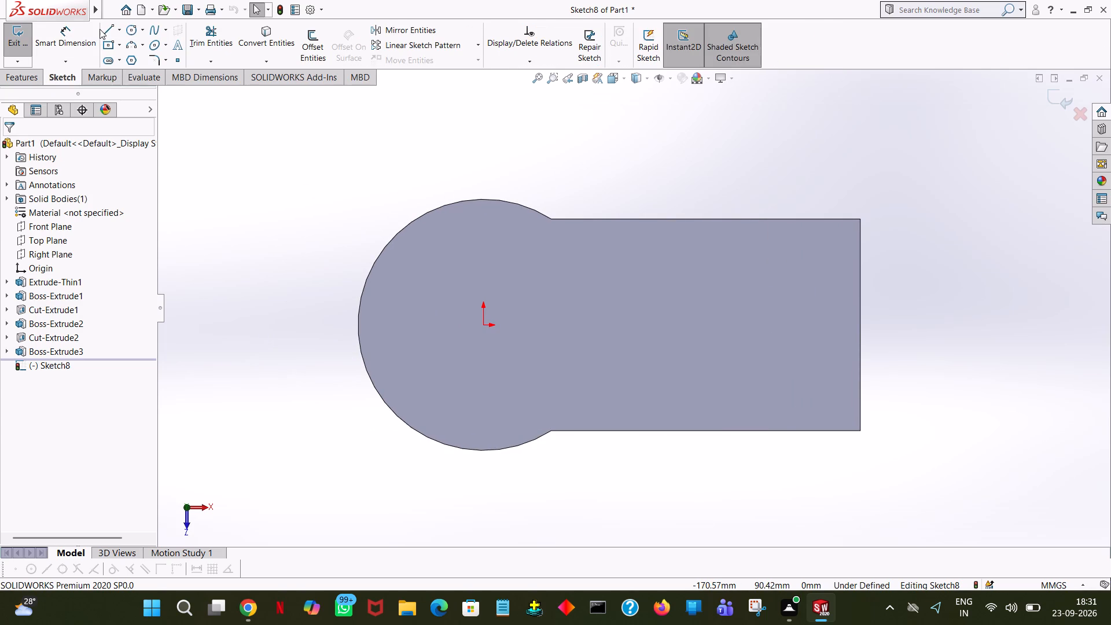
pyautogui.click(108, 29)
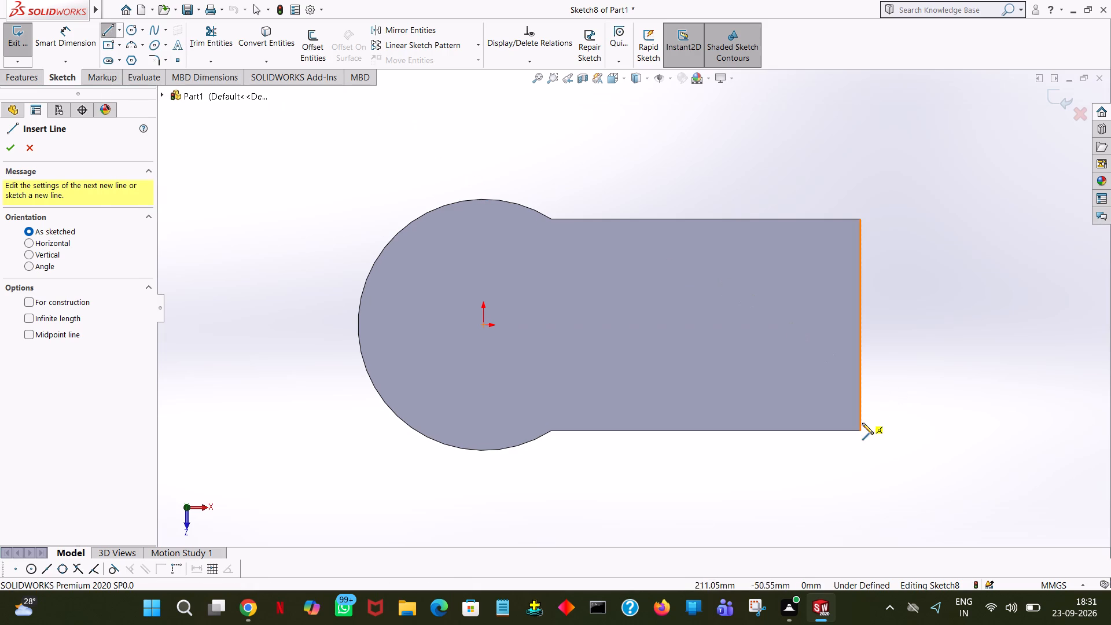
pyautogui.click(860, 325)
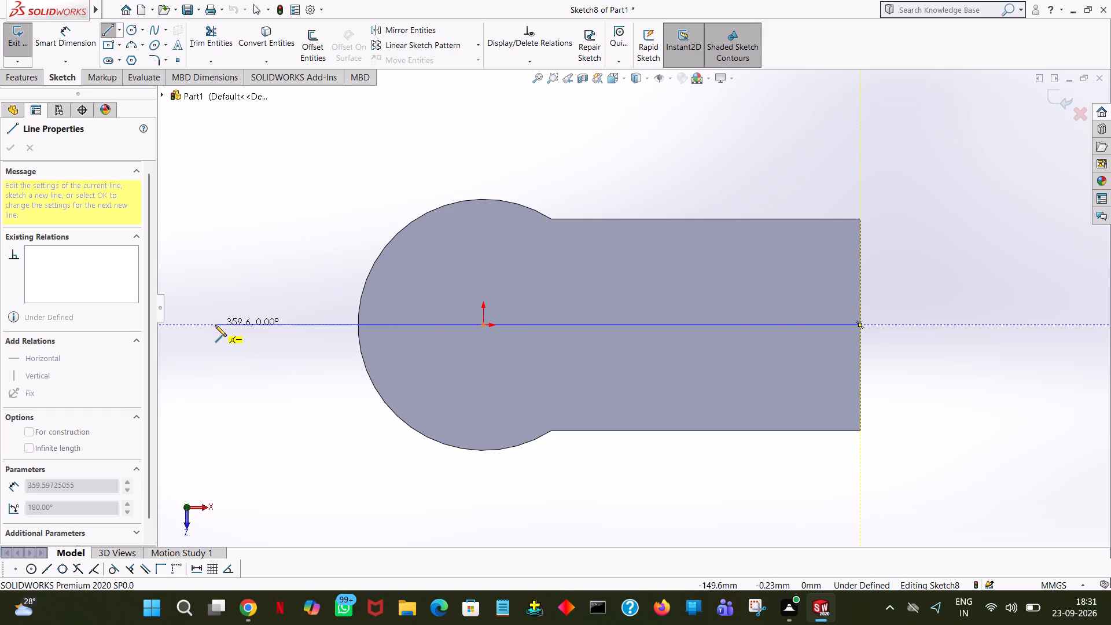
pyautogui.click(297, 323)
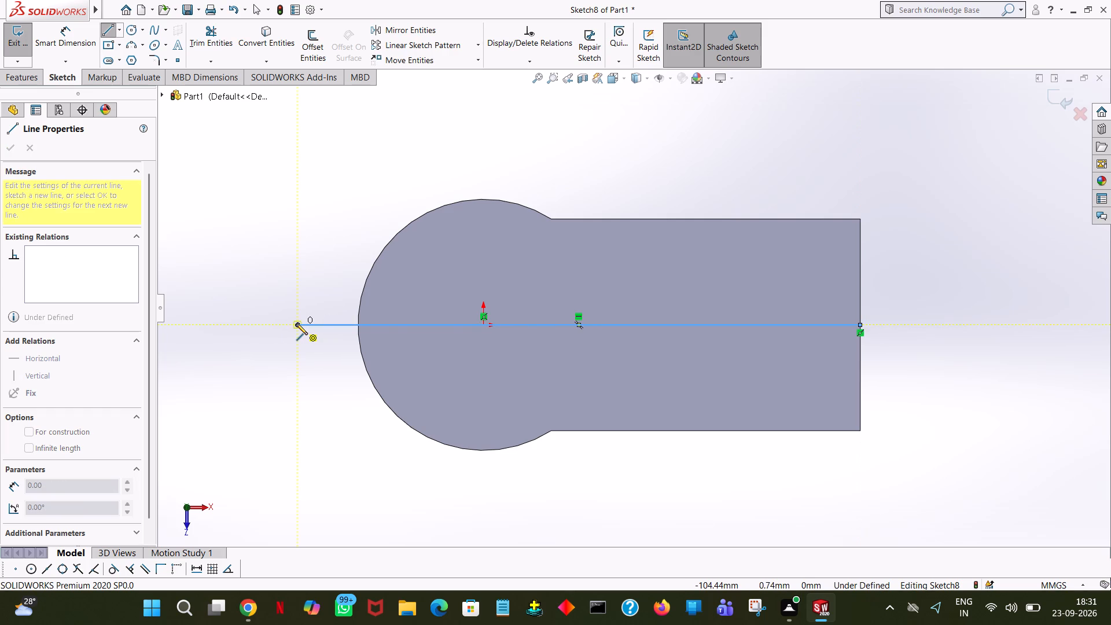
pyautogui.rightClick(295, 322)
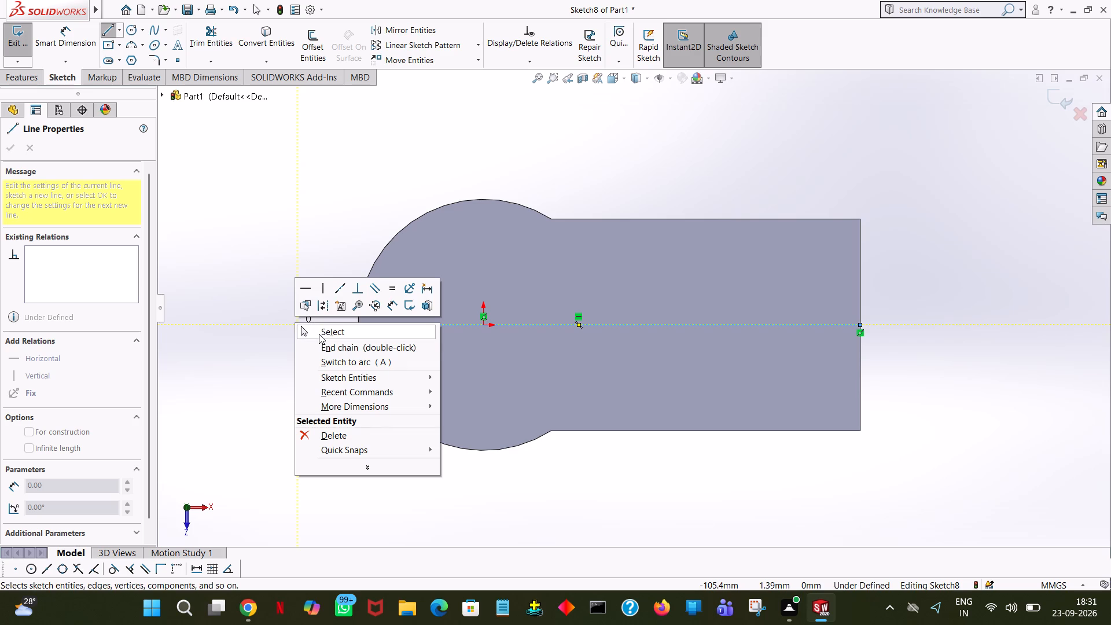
pyautogui.click(319, 334)
# Set the horizontal line's length to 315 mm.
pyautogui.click(336, 325)
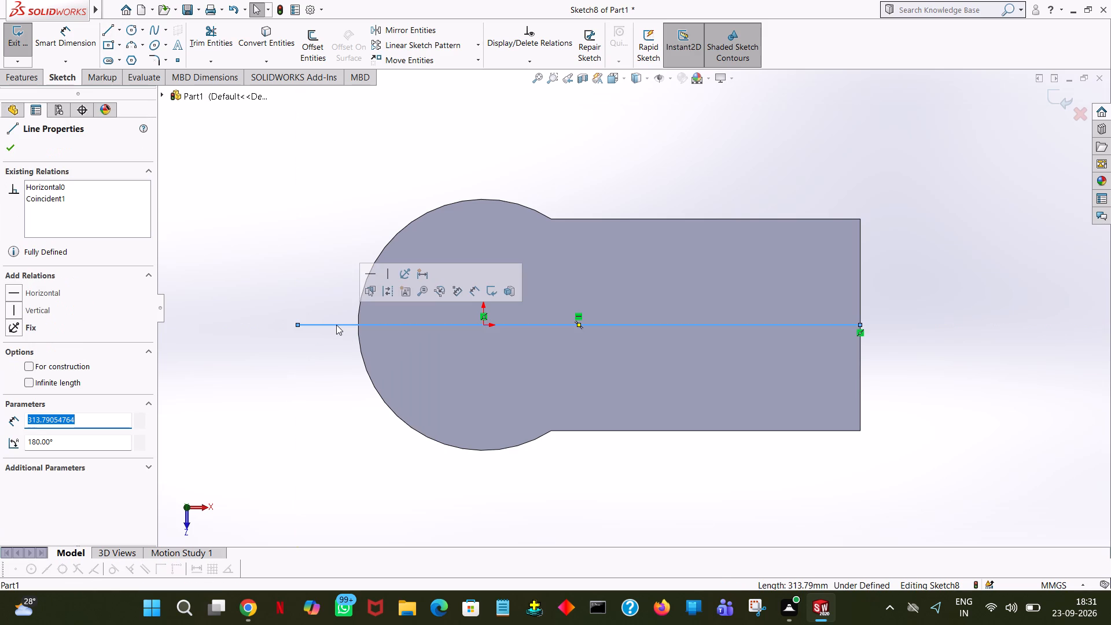
pyautogui.write('315')
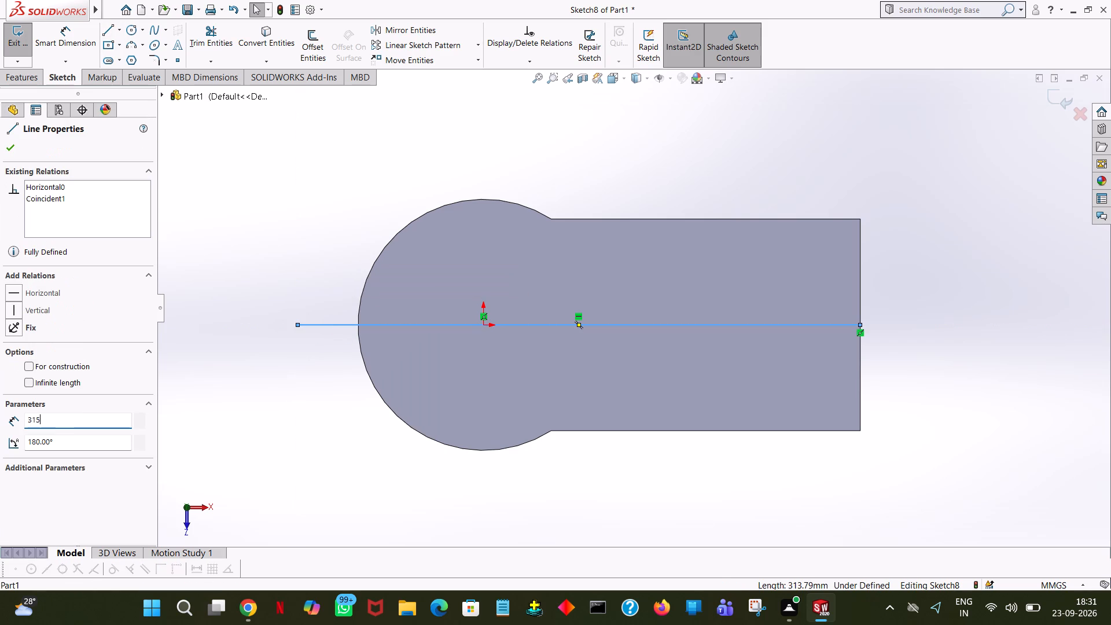
pyautogui.press('Return')
pyautogui.click(10, 149)
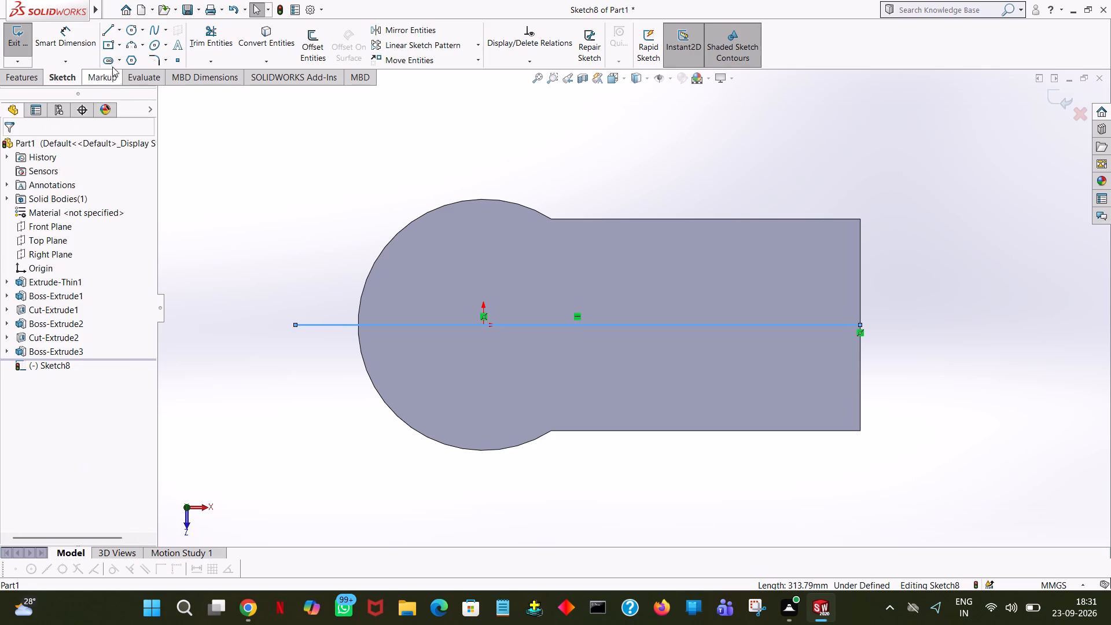
# Draw connected lines forming a closed 315 by 150 mm rectangle, 75 mm either side of the horizontal line and flush with the arm's flat end.
pyautogui.click(100, 29)
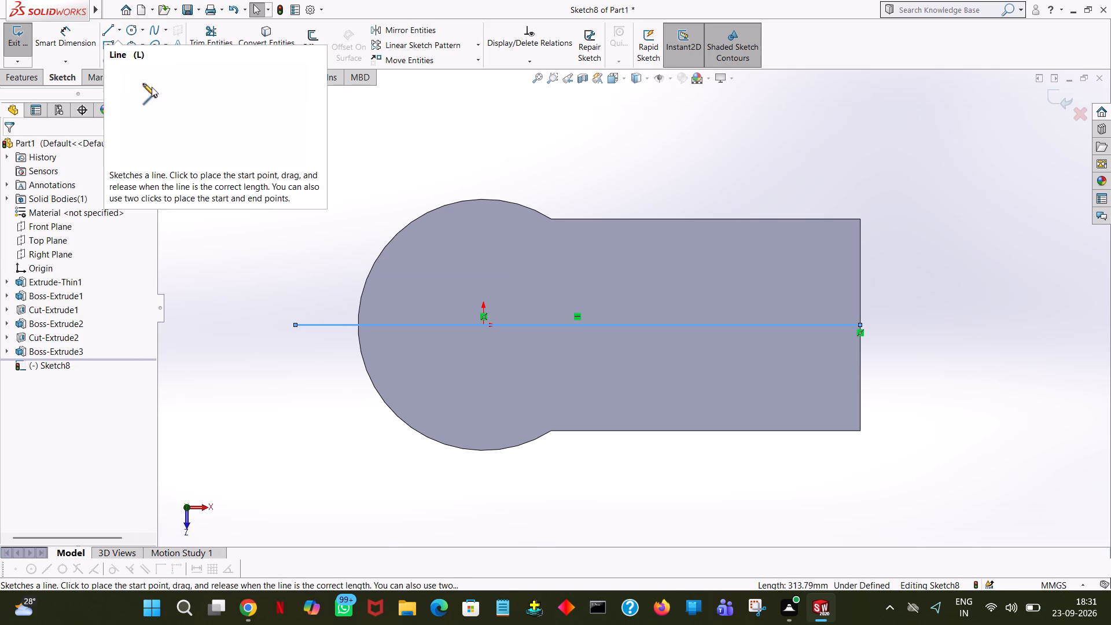
pyautogui.click(109, 34)
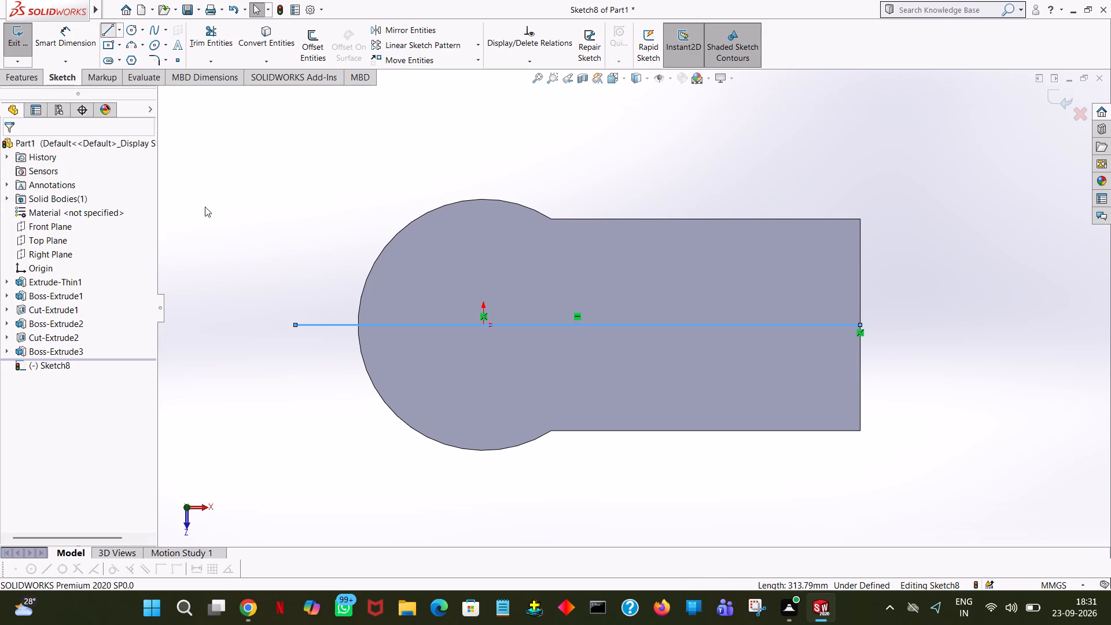
pyautogui.click(295, 325)
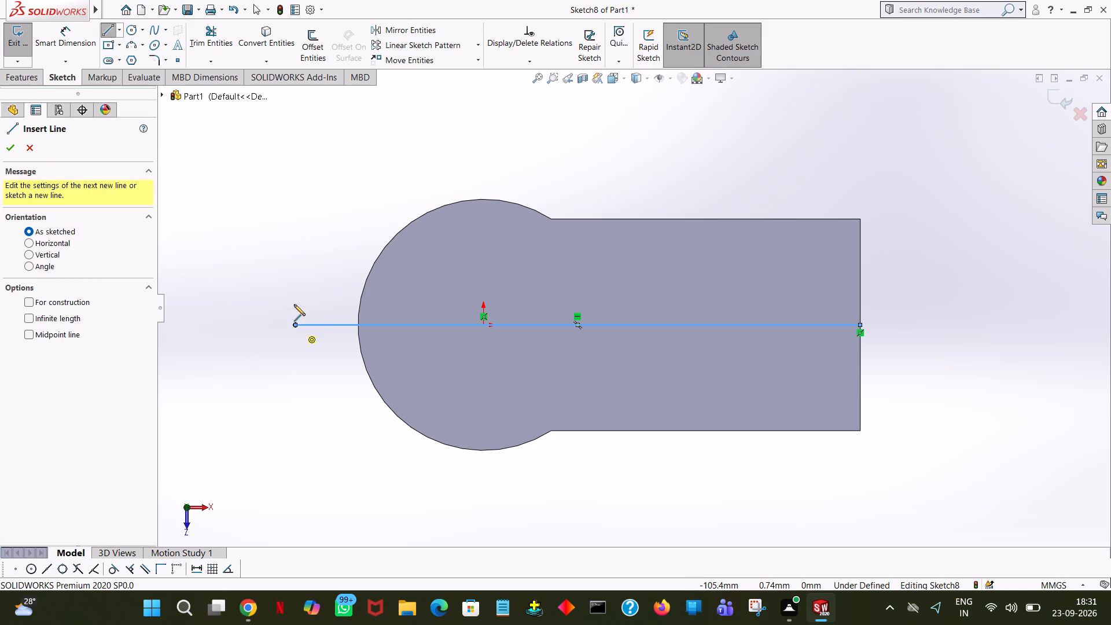
pyautogui.click(294, 247)
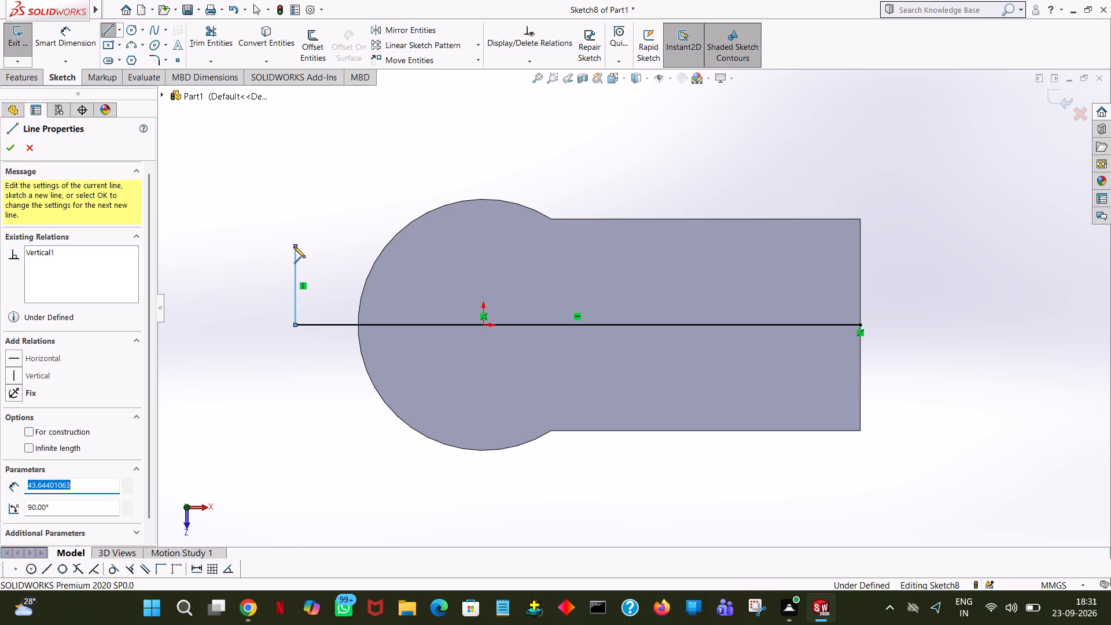
pyautogui.write('75')
pyautogui.press('Return')
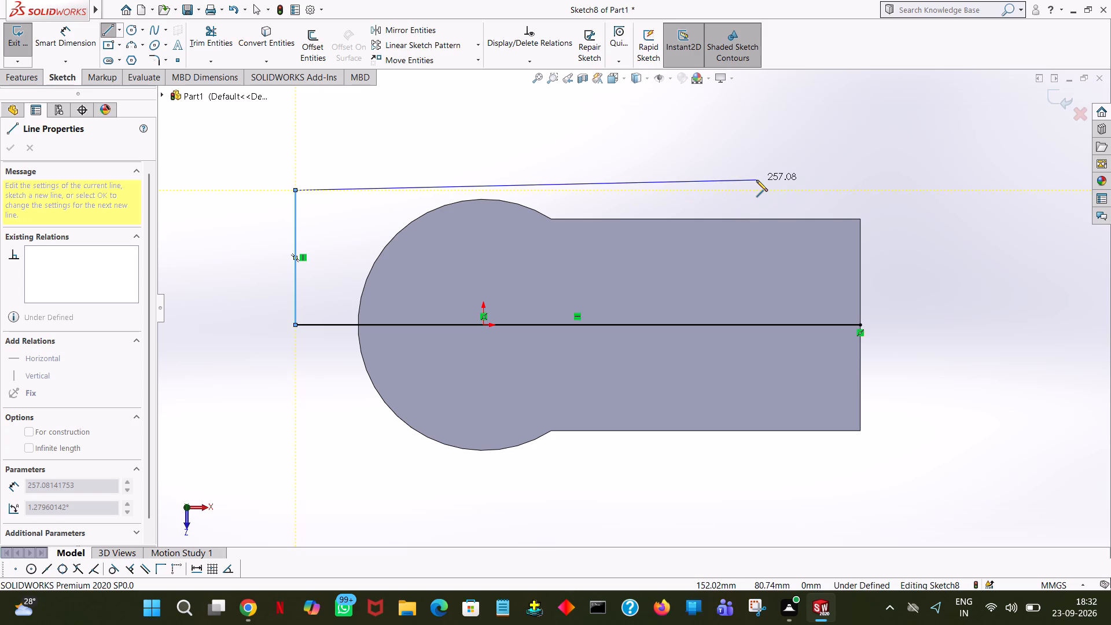
pyautogui.click(860, 190)
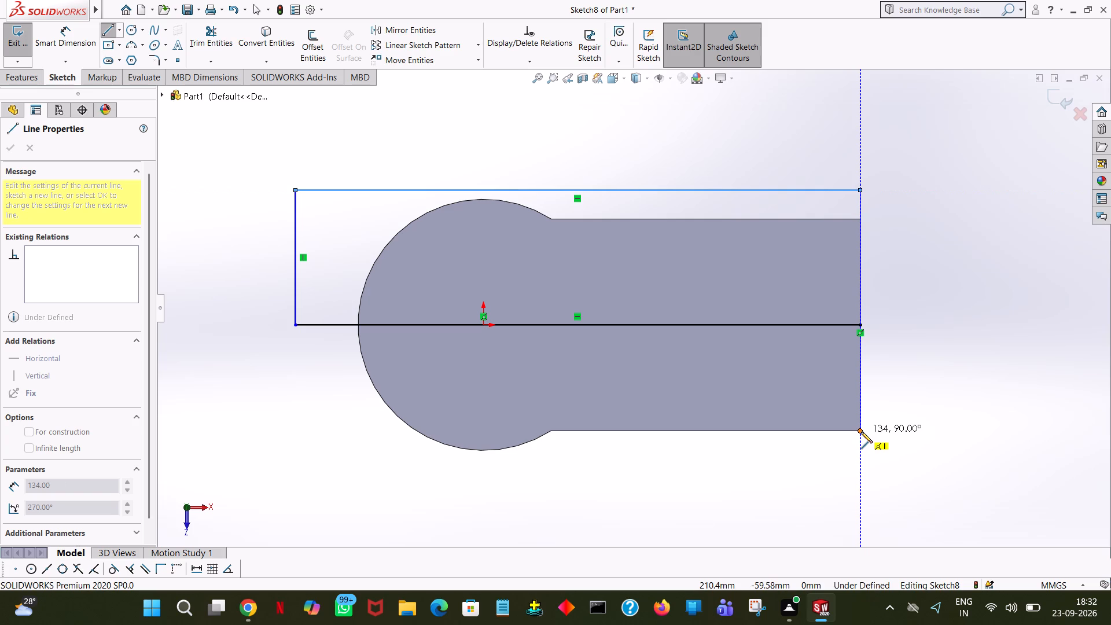
pyautogui.click(862, 452)
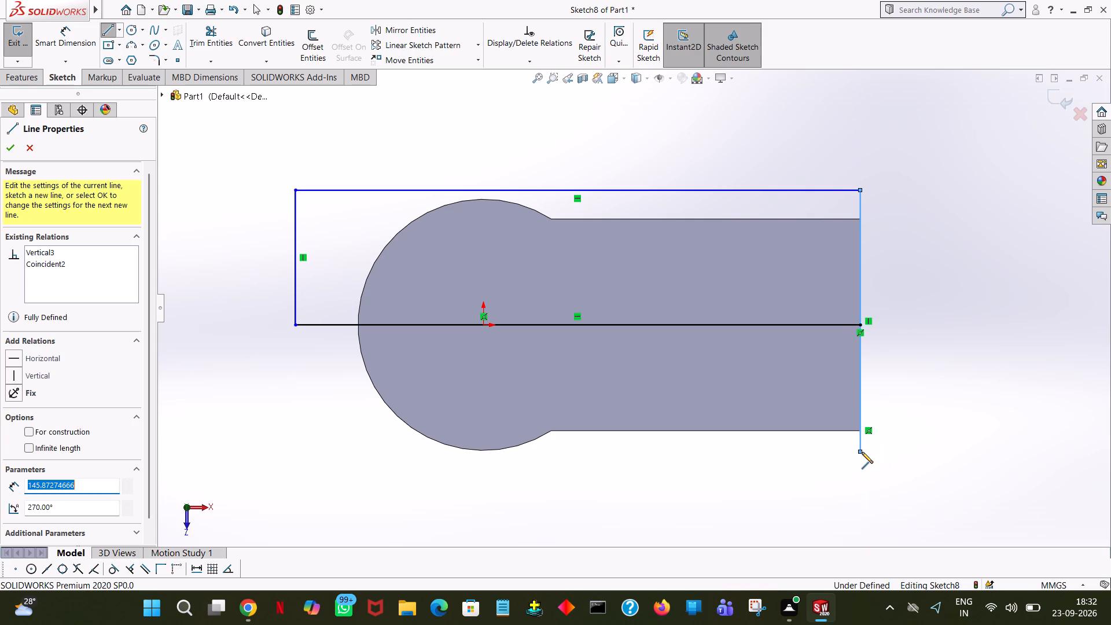
pyautogui.write('150')
pyautogui.press('Return')
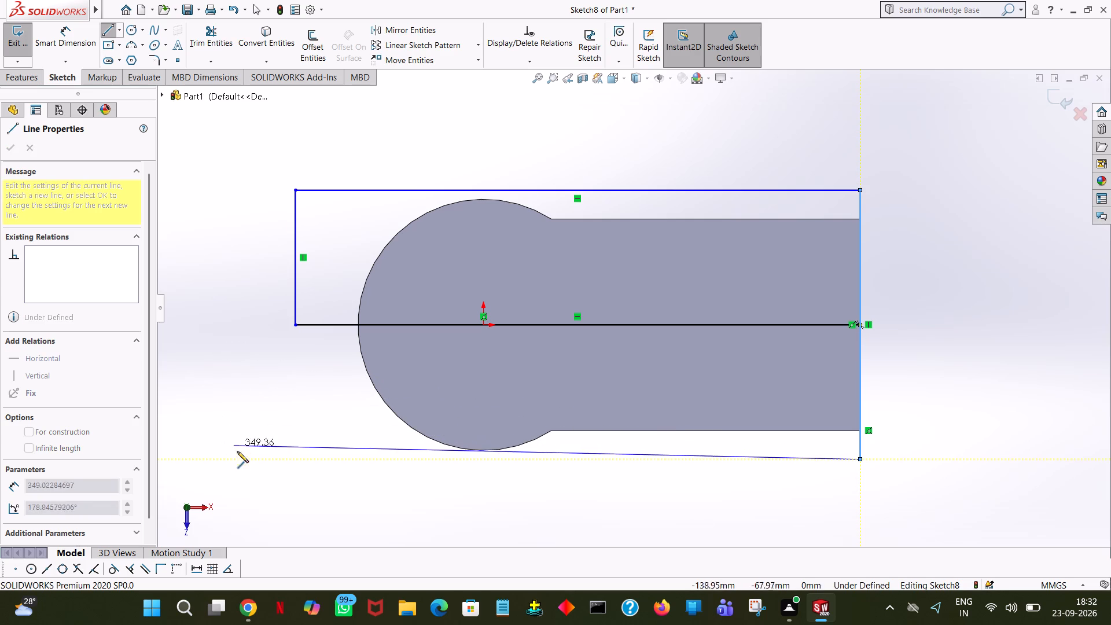
pyautogui.click(295, 458)
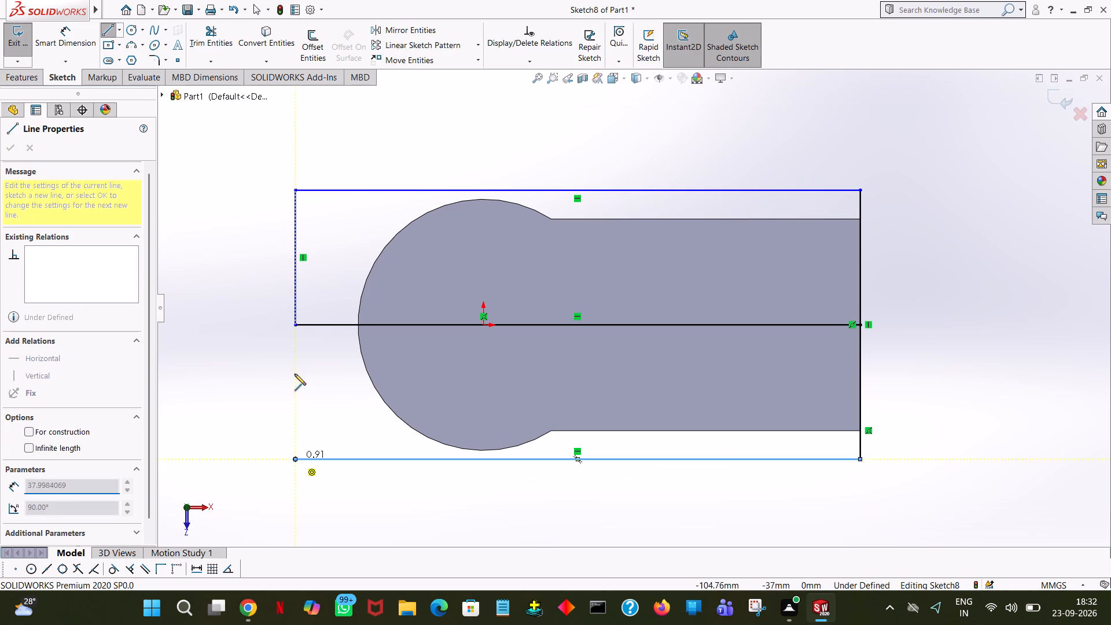
pyautogui.click(296, 323)
pyautogui.rightClick(293, 322)
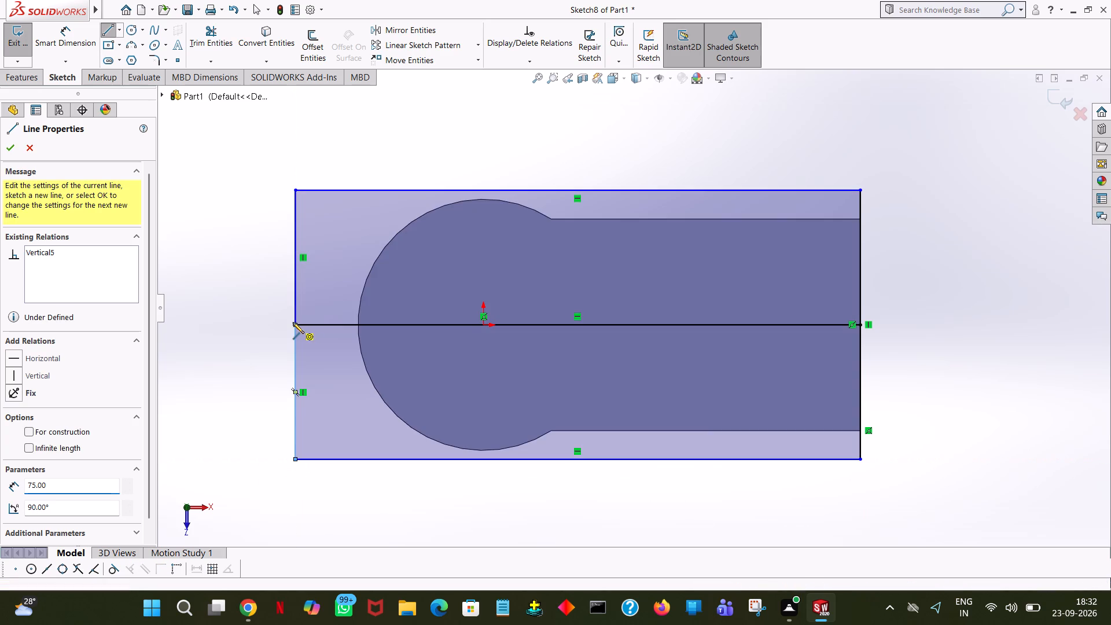
pyautogui.click(311, 330)
# Trim away the horizontal line through the middle of the rectangle.
pyautogui.click(225, 41)
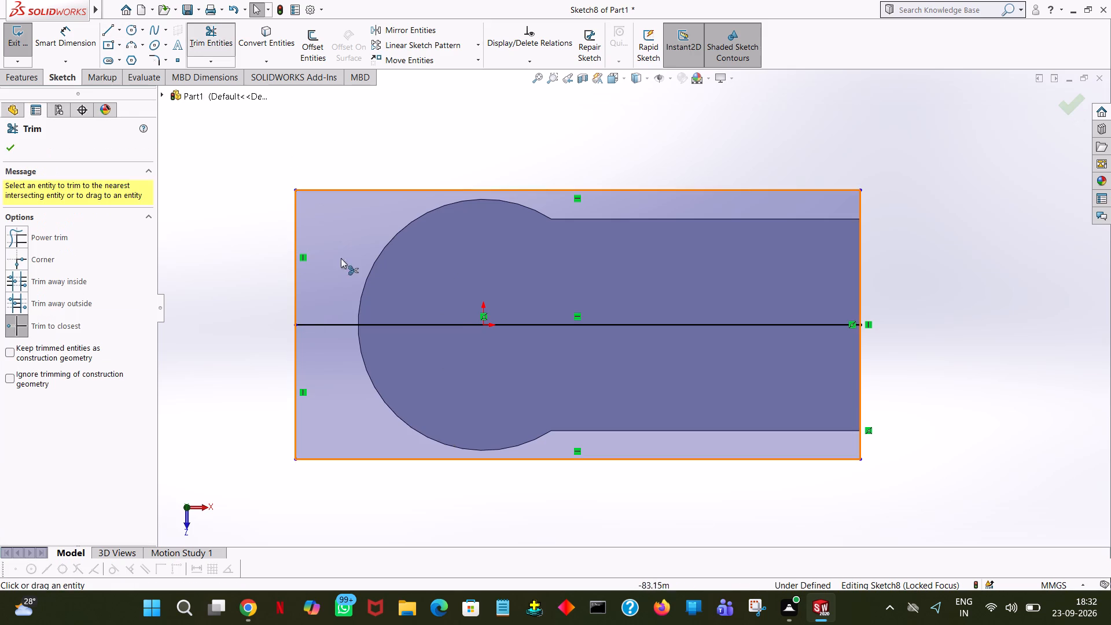
pyautogui.click(366, 328)
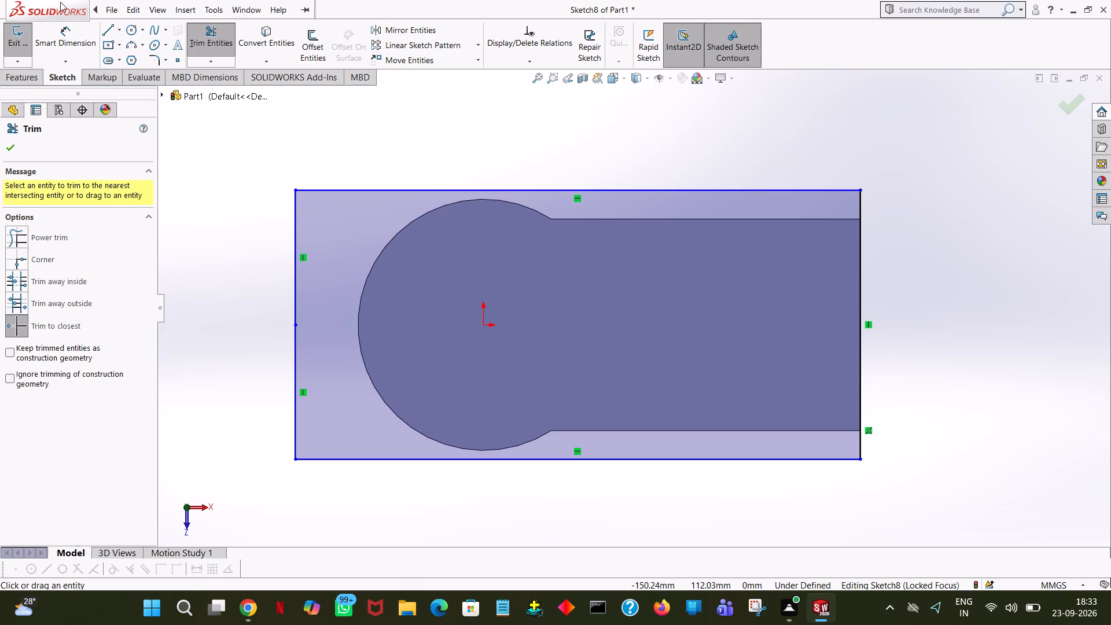
# Extrude the rectangle as a boss with a blind depth of 18 mm upward from the arm's top face, merging the result.
pyautogui.click(8, 76)
pyautogui.click(24, 42)
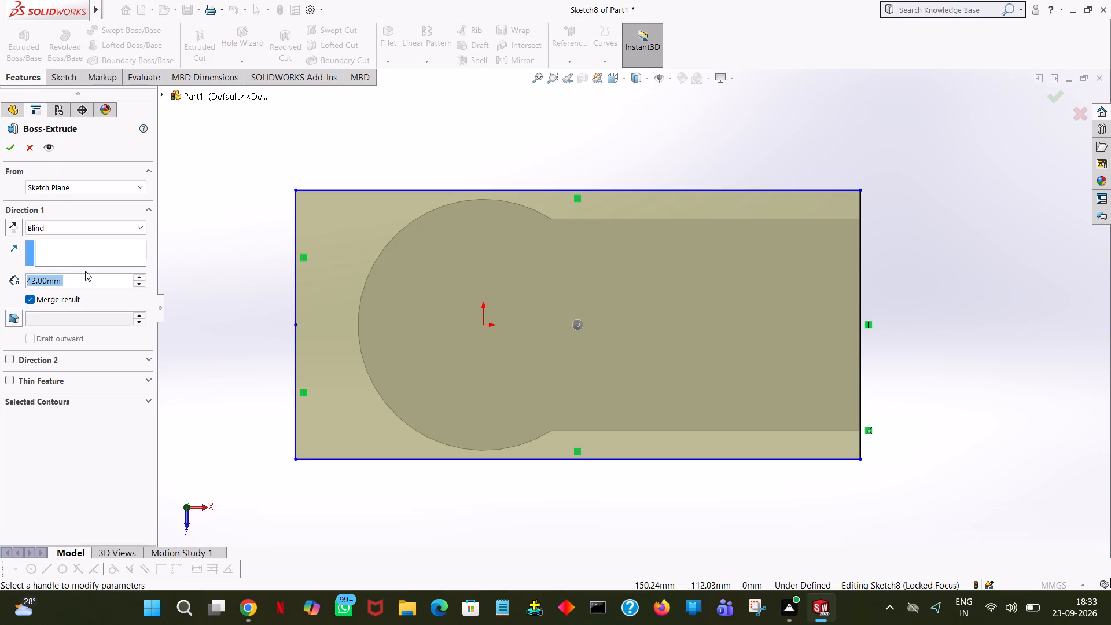
pyautogui.press('1')
pyautogui.press('8')
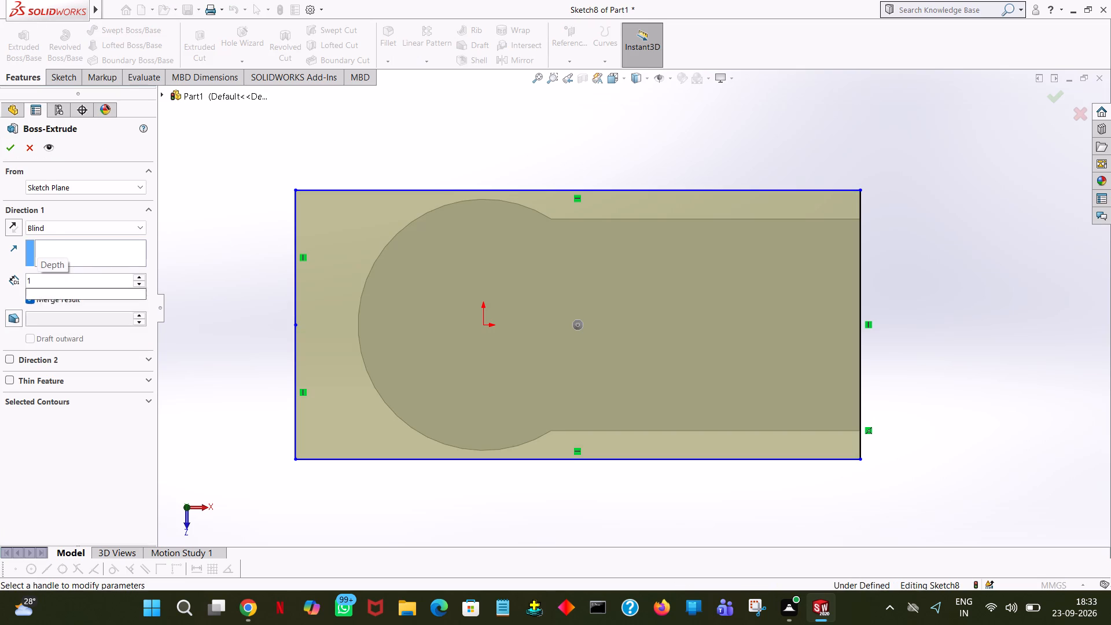
pyautogui.press('Return')
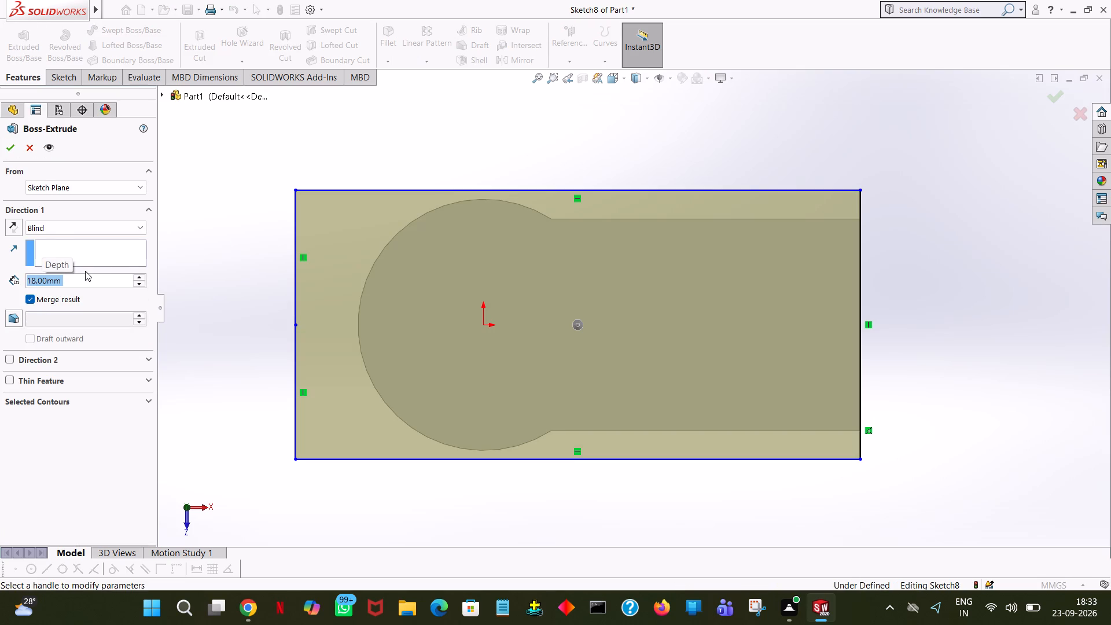
pyautogui.click(18, 152)
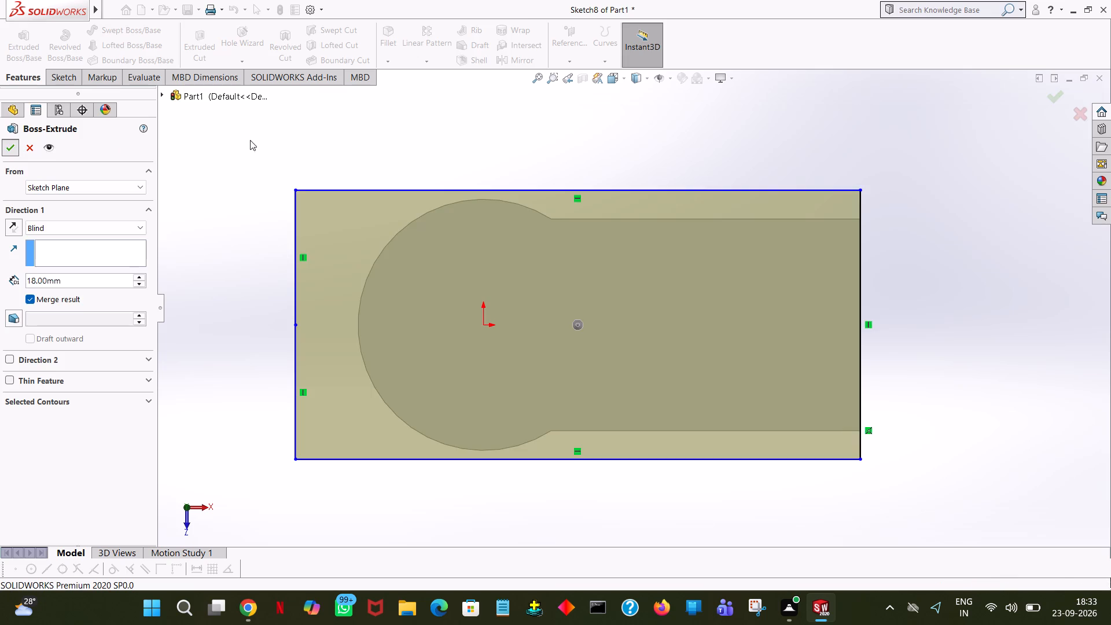
pyautogui.click(521, 166)
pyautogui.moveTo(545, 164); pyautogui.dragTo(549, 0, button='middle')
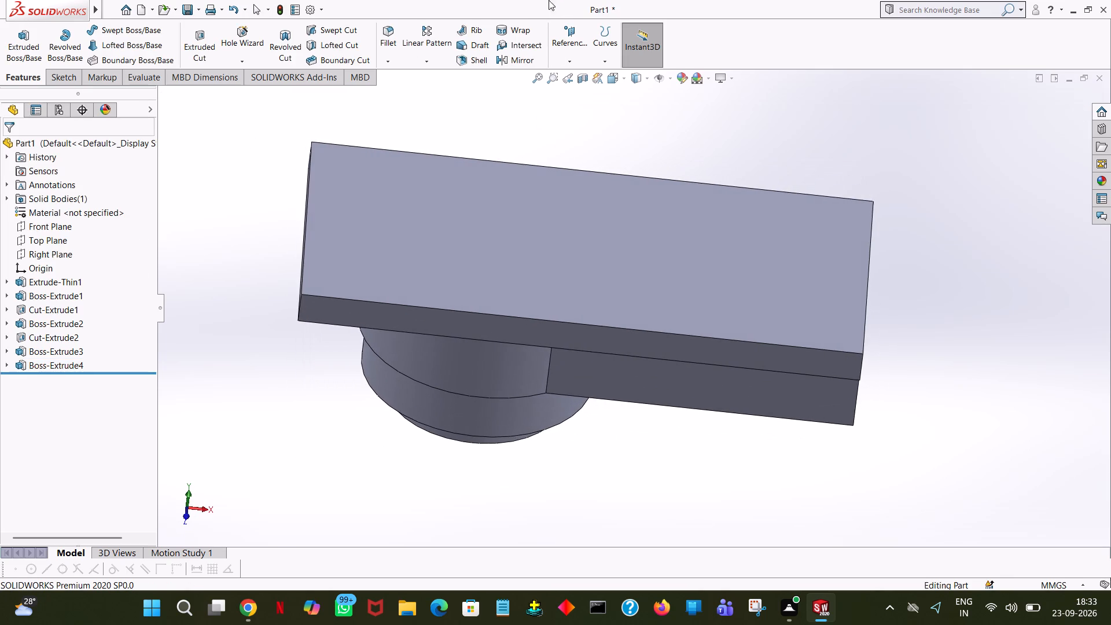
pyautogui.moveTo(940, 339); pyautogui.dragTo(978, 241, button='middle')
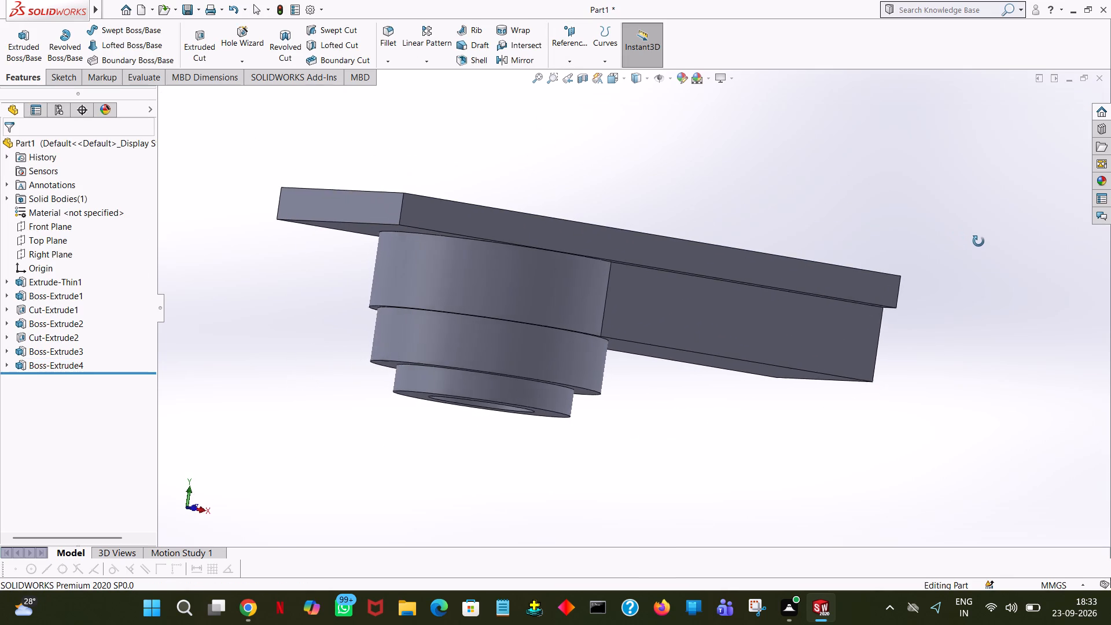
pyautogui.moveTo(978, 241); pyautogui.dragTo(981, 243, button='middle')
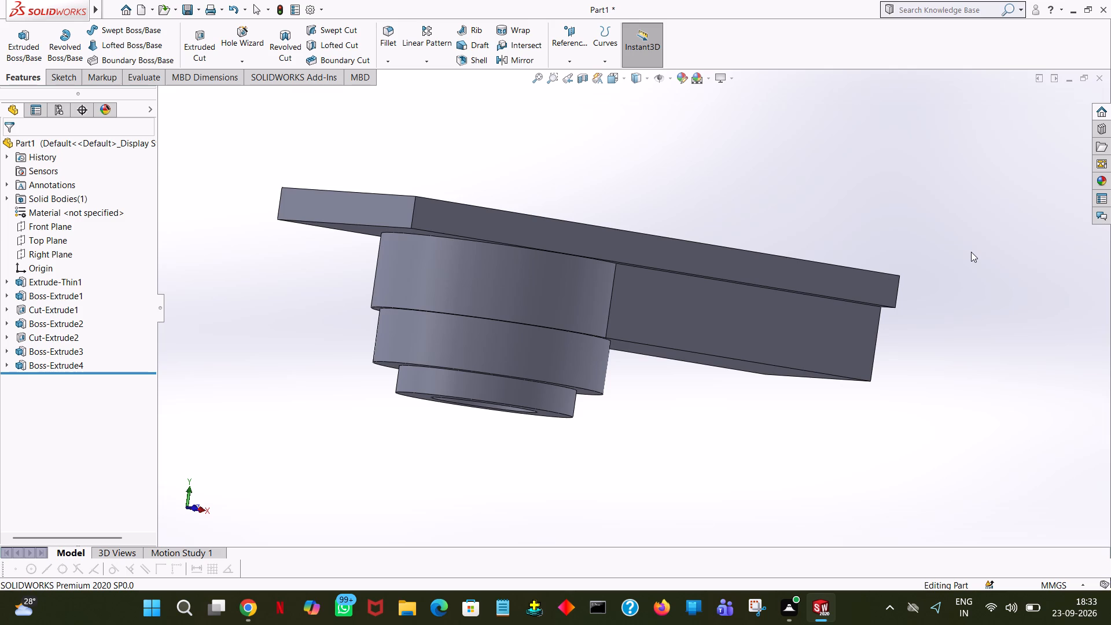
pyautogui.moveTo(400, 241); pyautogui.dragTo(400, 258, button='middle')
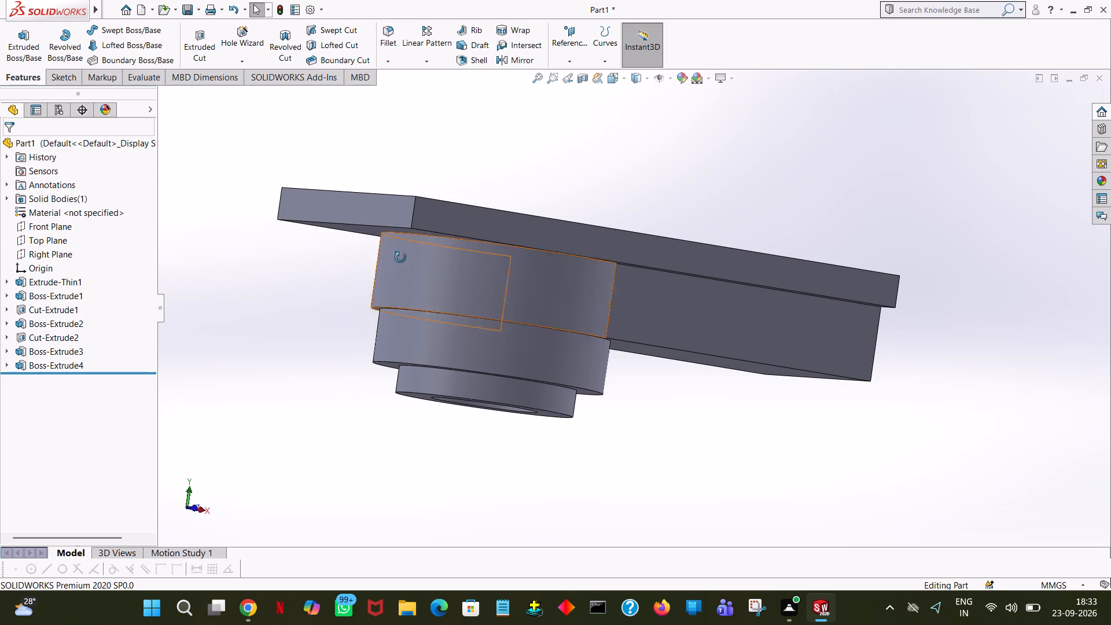
# Start a sketch on the top plate's upper face and draw a 75 mm radius circle centred on the origin, touching both long edges.
pyautogui.moveTo(400, 258); pyautogui.dragTo(356, 394, button='middle')
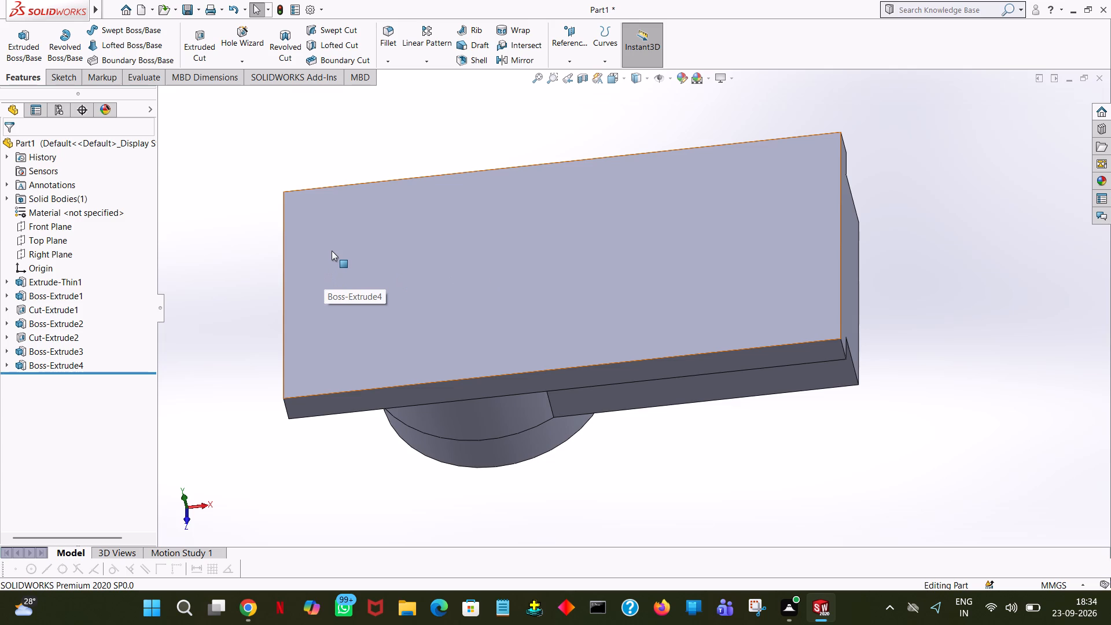
pyautogui.click(13, 41)
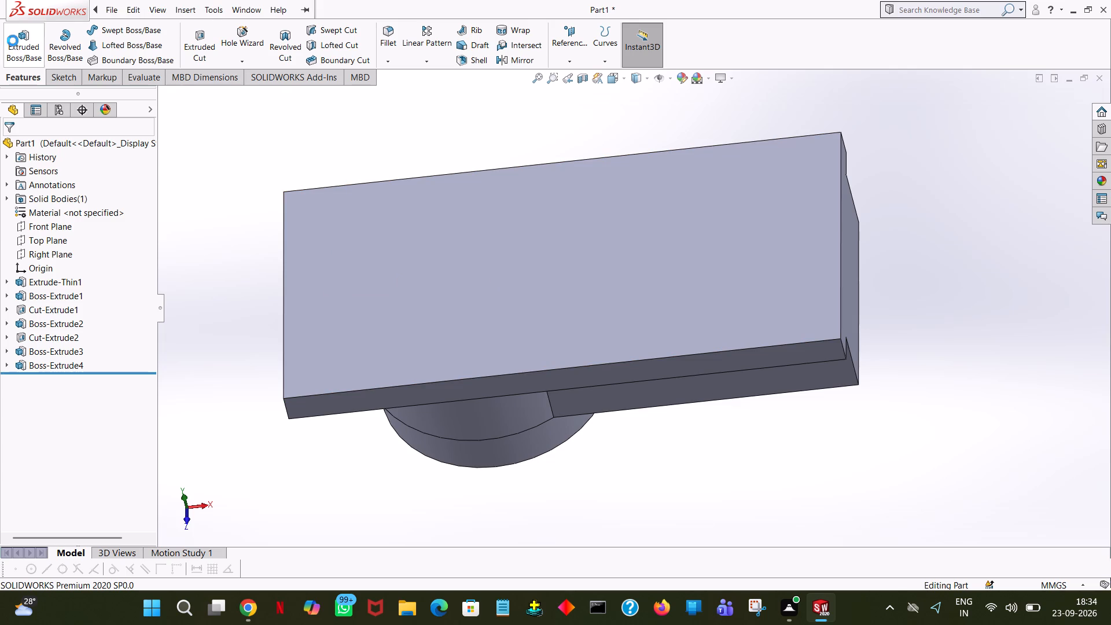
pyautogui.click(443, 303)
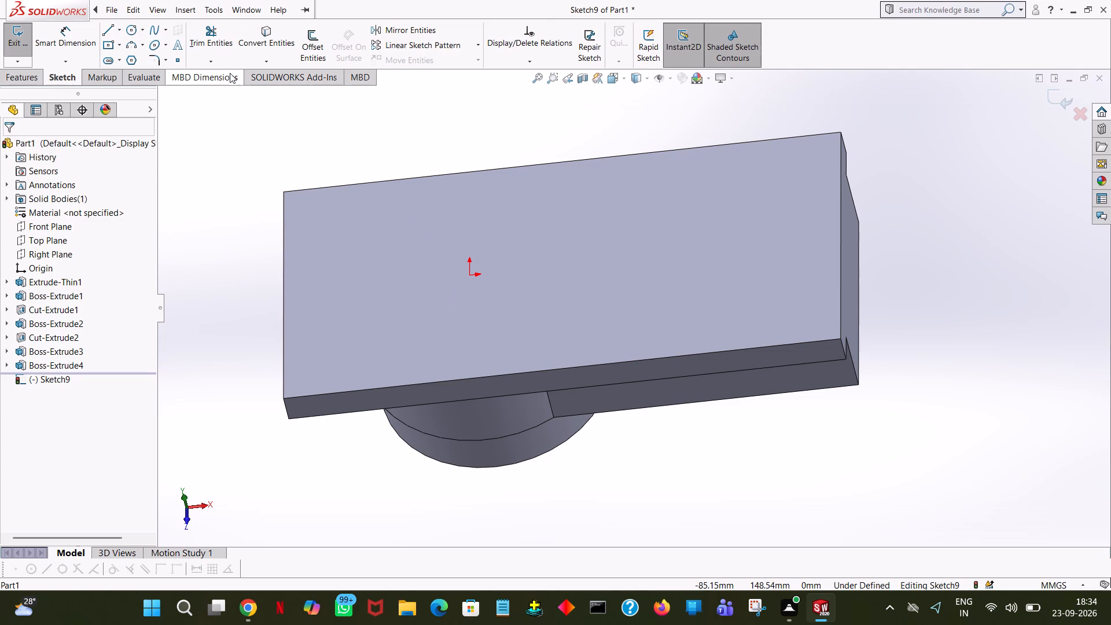
pyautogui.press('space')
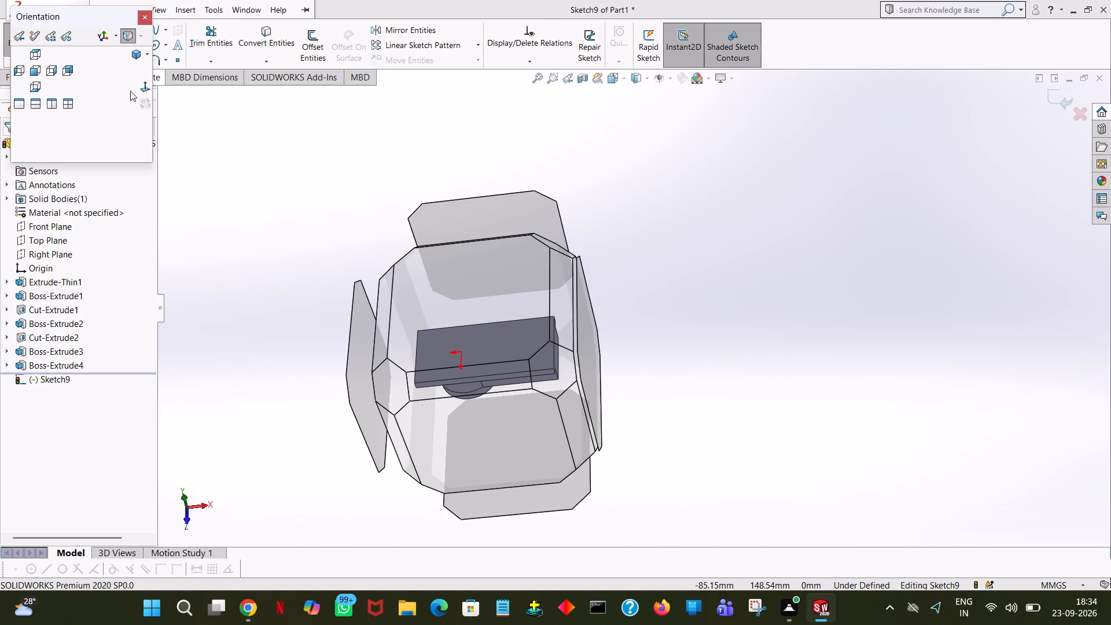
pyautogui.click(143, 89)
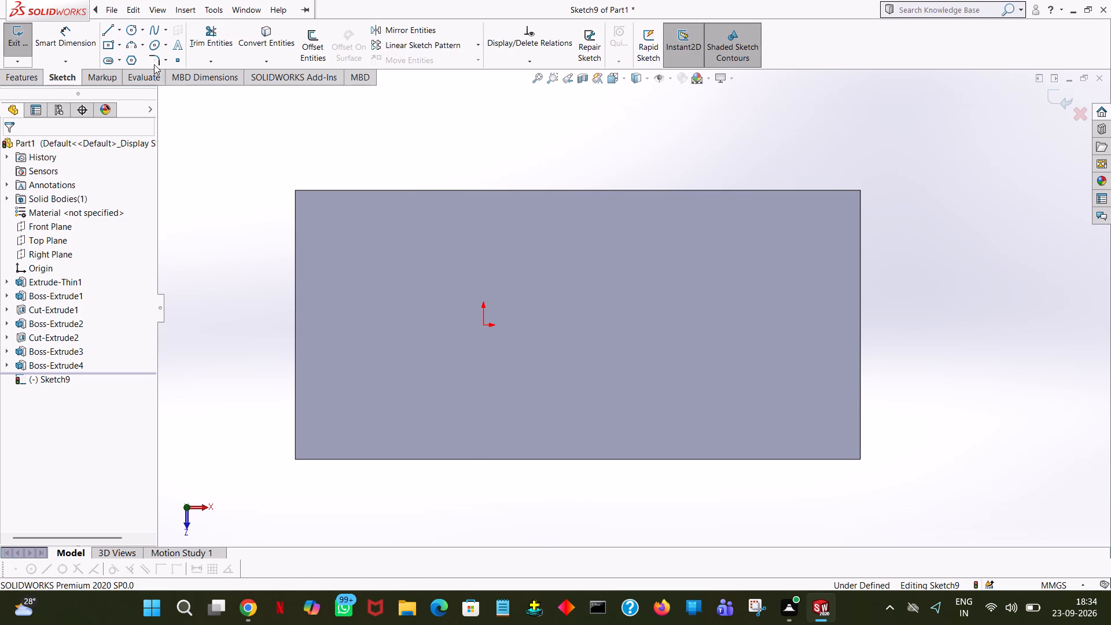
pyautogui.click(133, 28)
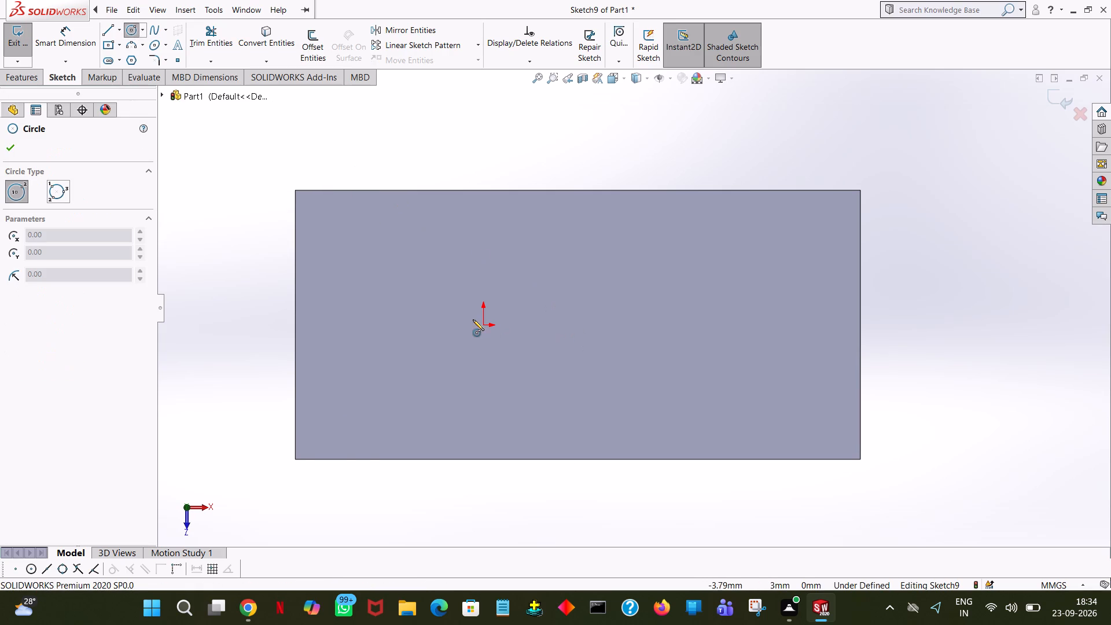
pyautogui.click(484, 323)
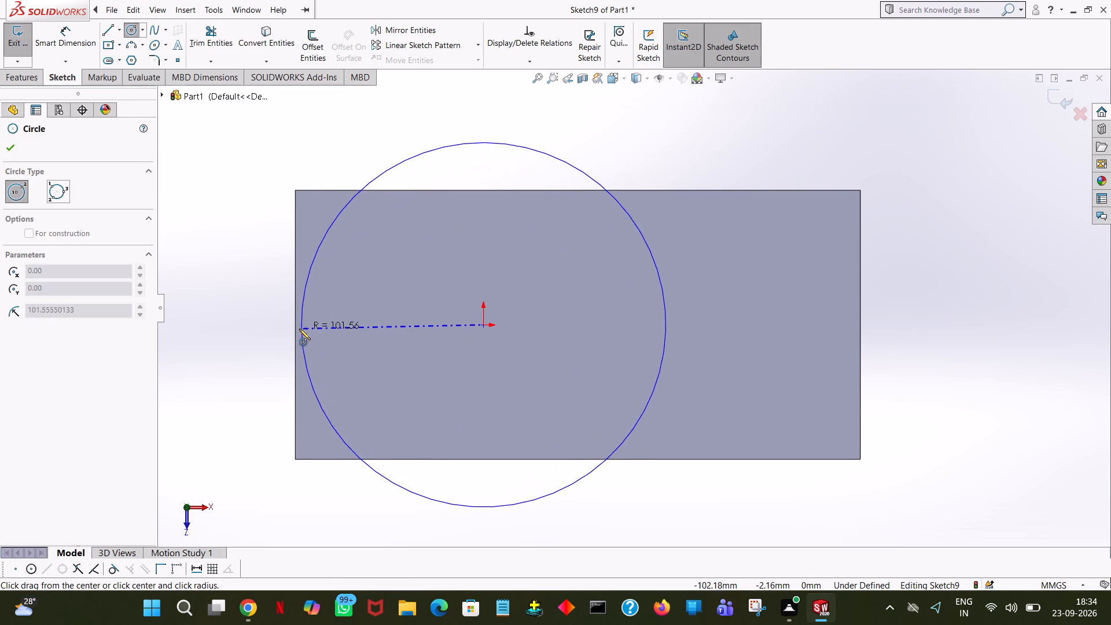
pyautogui.click(484, 189)
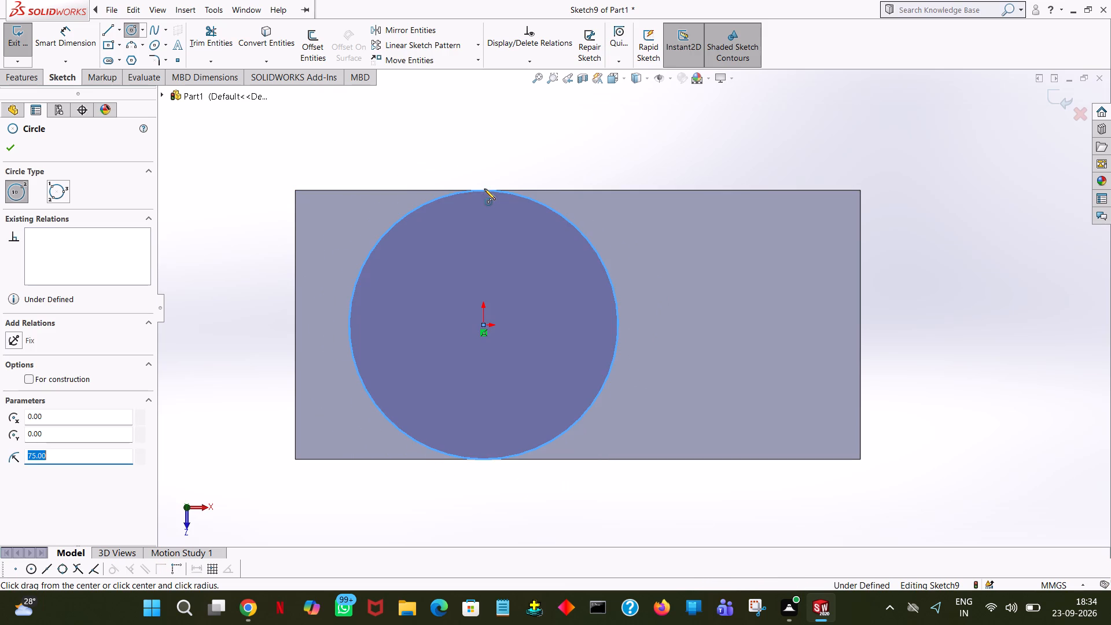
pyautogui.rightClick(484, 189)
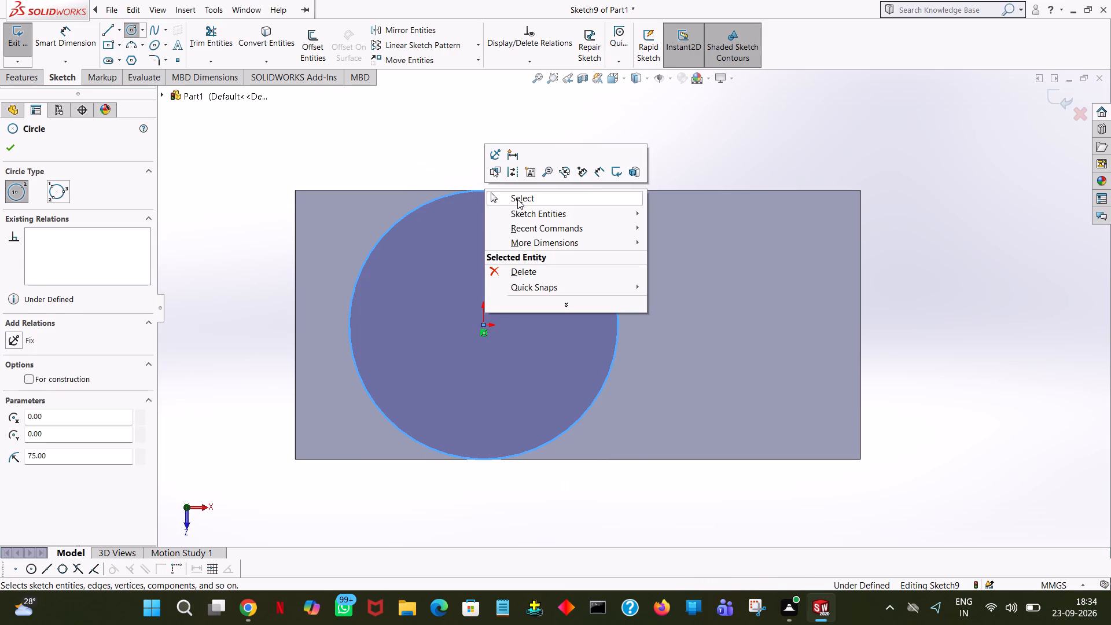
pyautogui.click(517, 199)
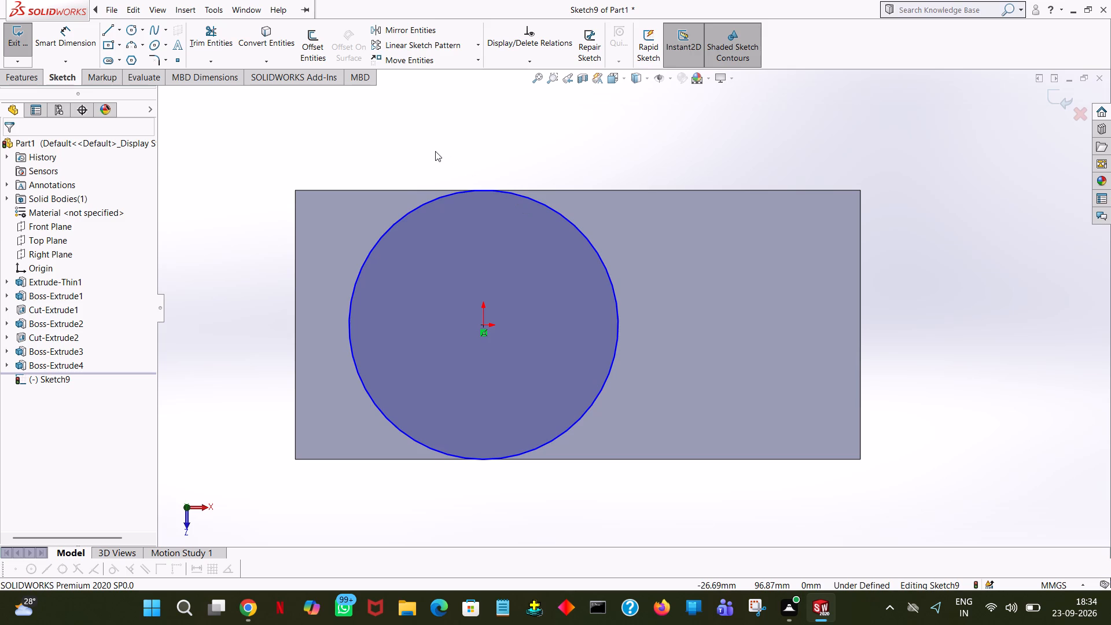
# Draw a concentric circle at the origin with a radius of 50 mm inside the larger circle.
pyautogui.click(125, 28)
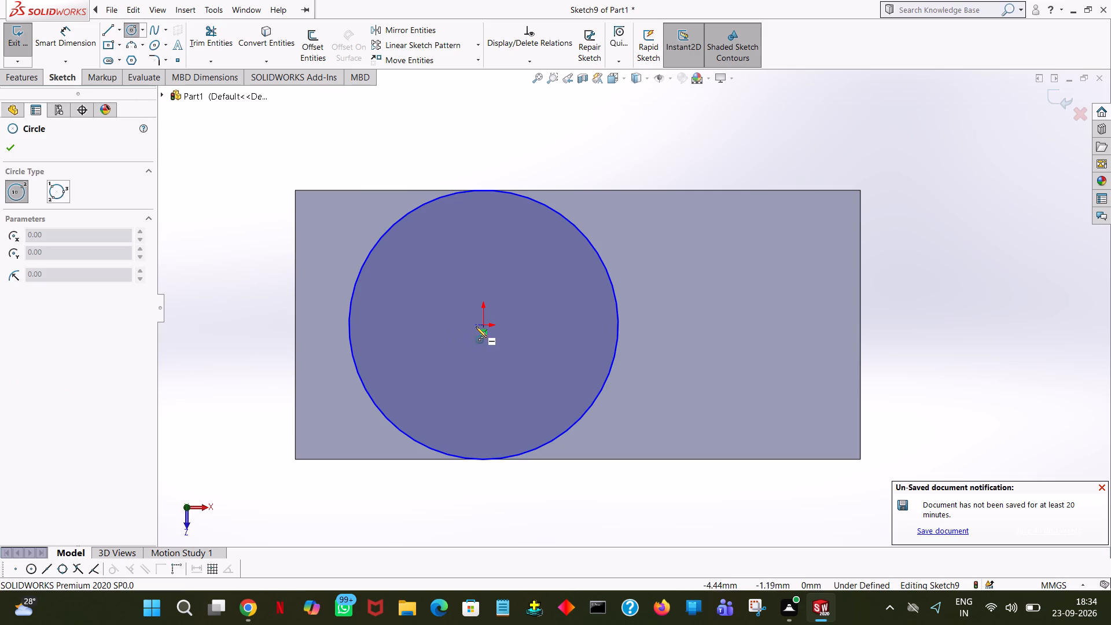
pyautogui.click(482, 325)
pyautogui.click(484, 215)
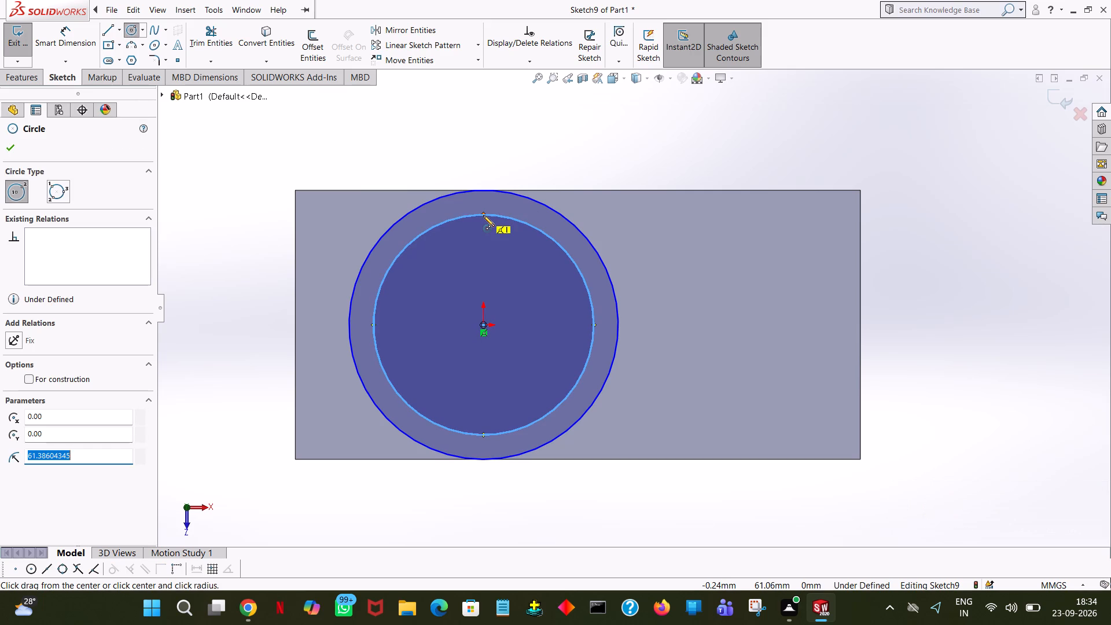
pyautogui.write('80')
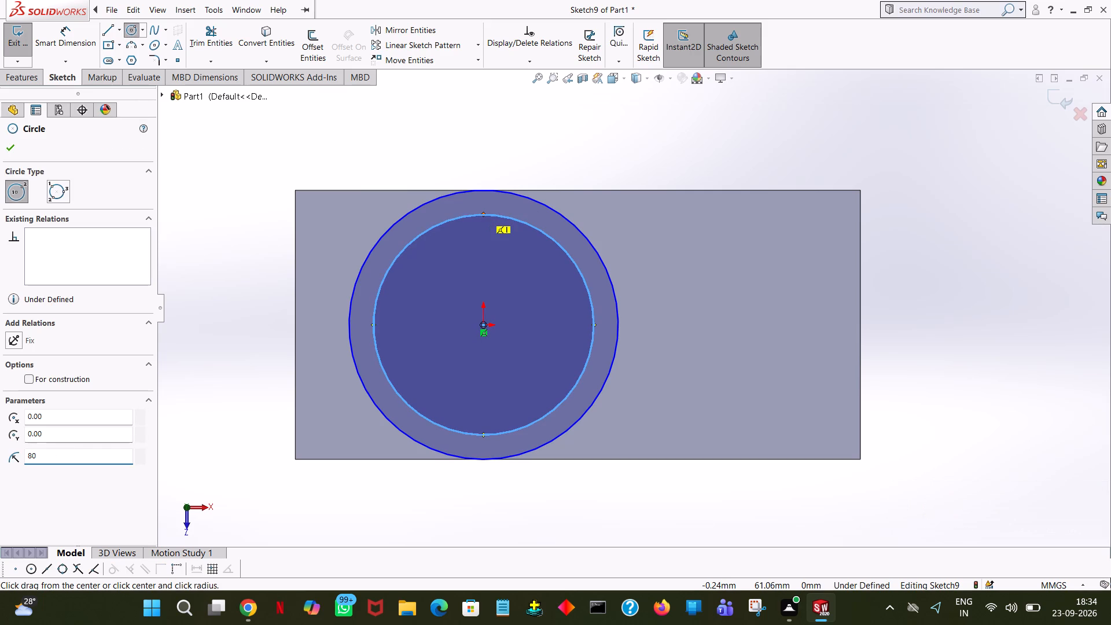
pyautogui.press('BackSpace')
pyautogui.press('BackSpace')
pyautogui.write('50')
pyautogui.press('Return')
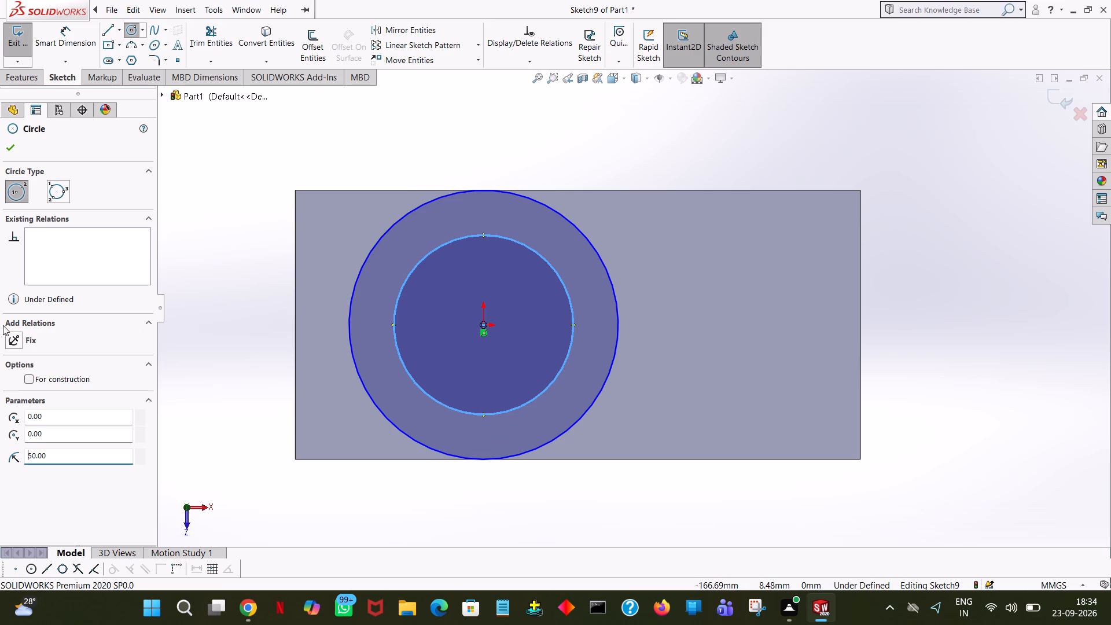
pyautogui.click(9, 148)
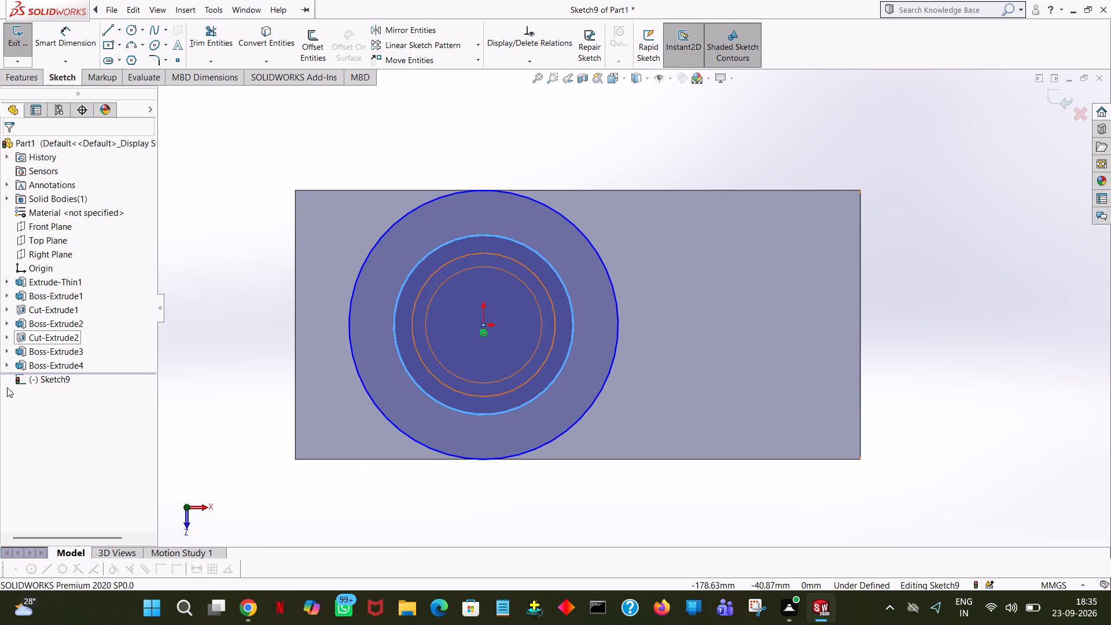
# Draw a vertical line through the origin joining the larger circle's two tangent points on the plate's long edges.
pyautogui.click(108, 25)
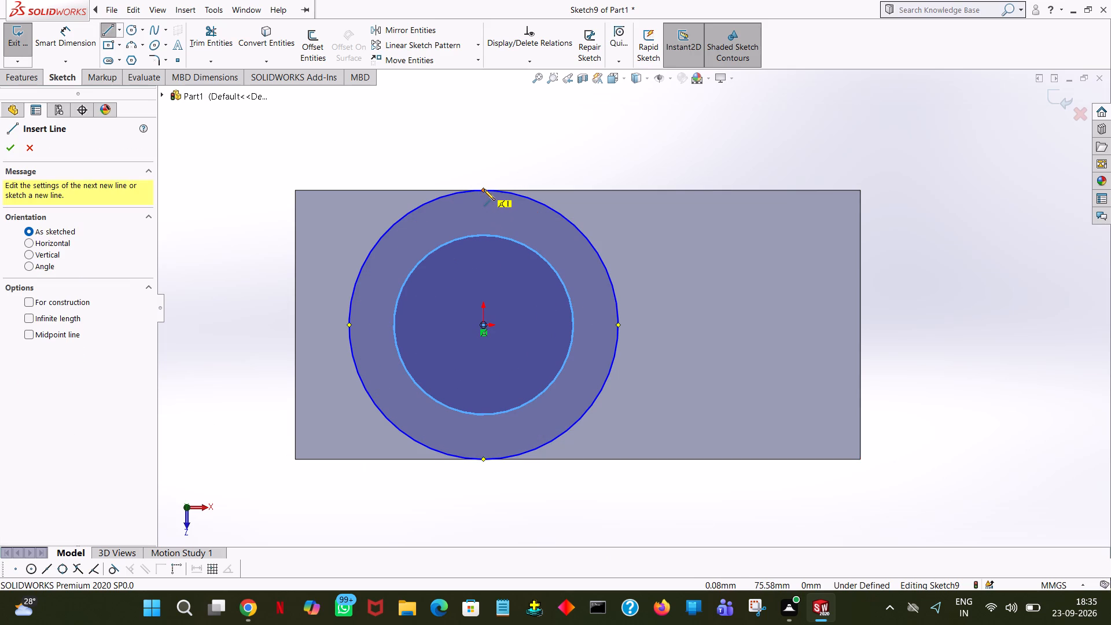
pyautogui.click(484, 189)
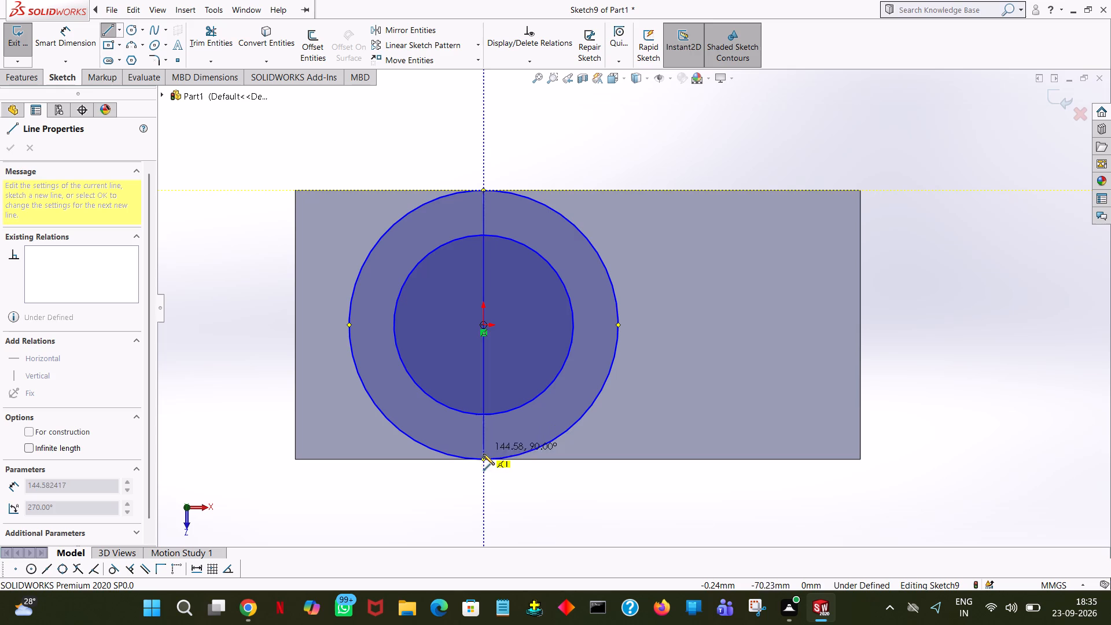
pyautogui.click(483, 459)
pyautogui.rightClick(483, 459)
pyautogui.click(506, 466)
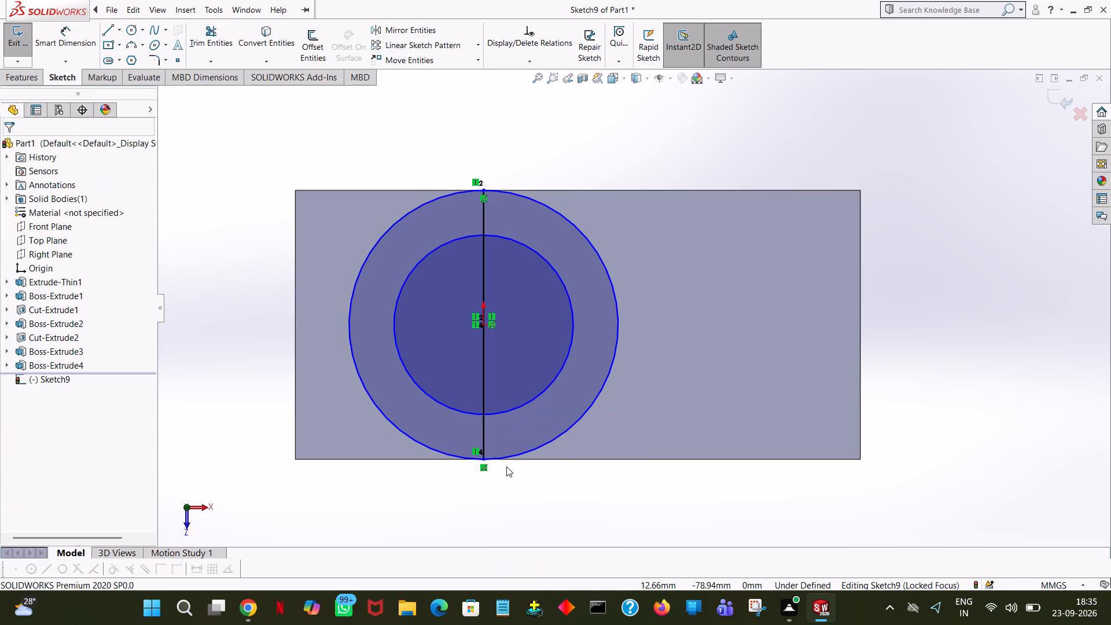
# Draw a 60 mm horizontal line along the plate's upper long edge from the vertical line's end toward the arm's flat end.
pyautogui.click(108, 34)
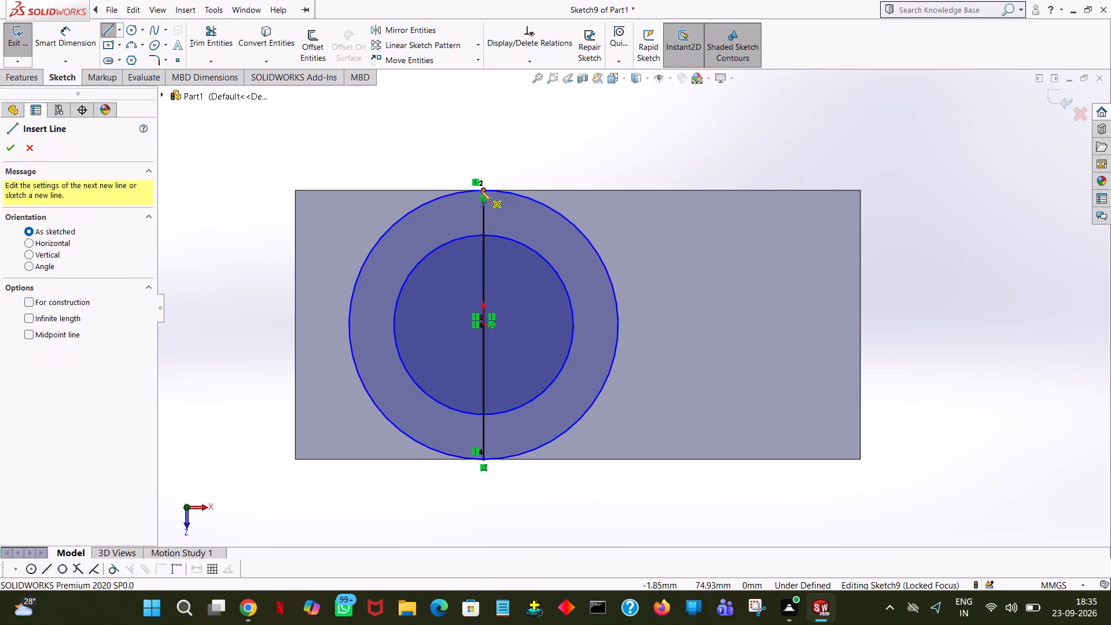
pyautogui.click(482, 190)
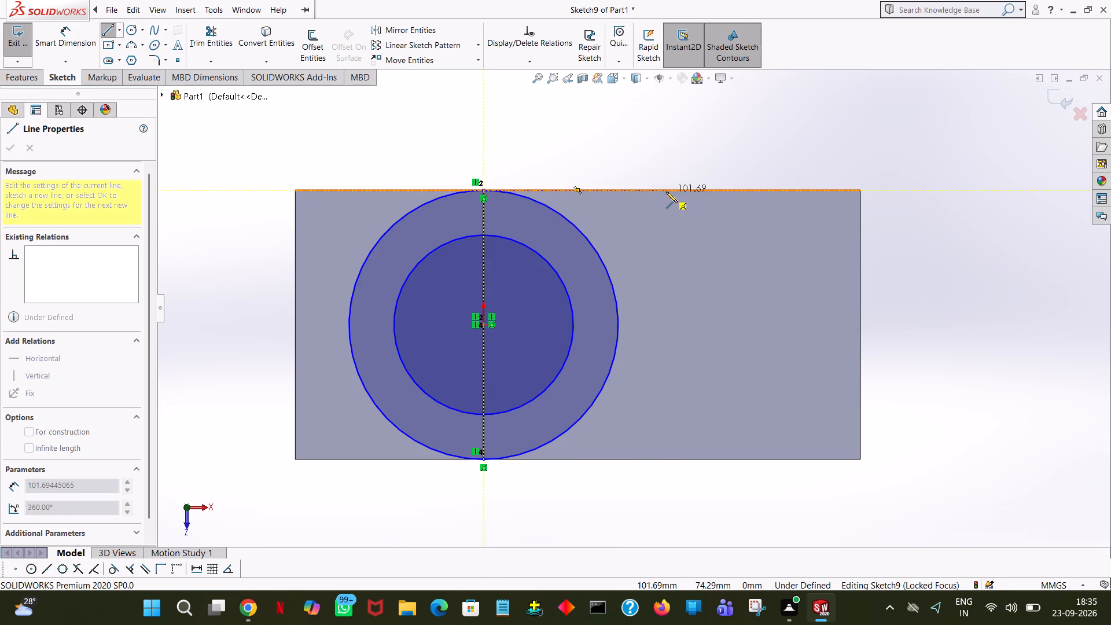
pyautogui.click(666, 189)
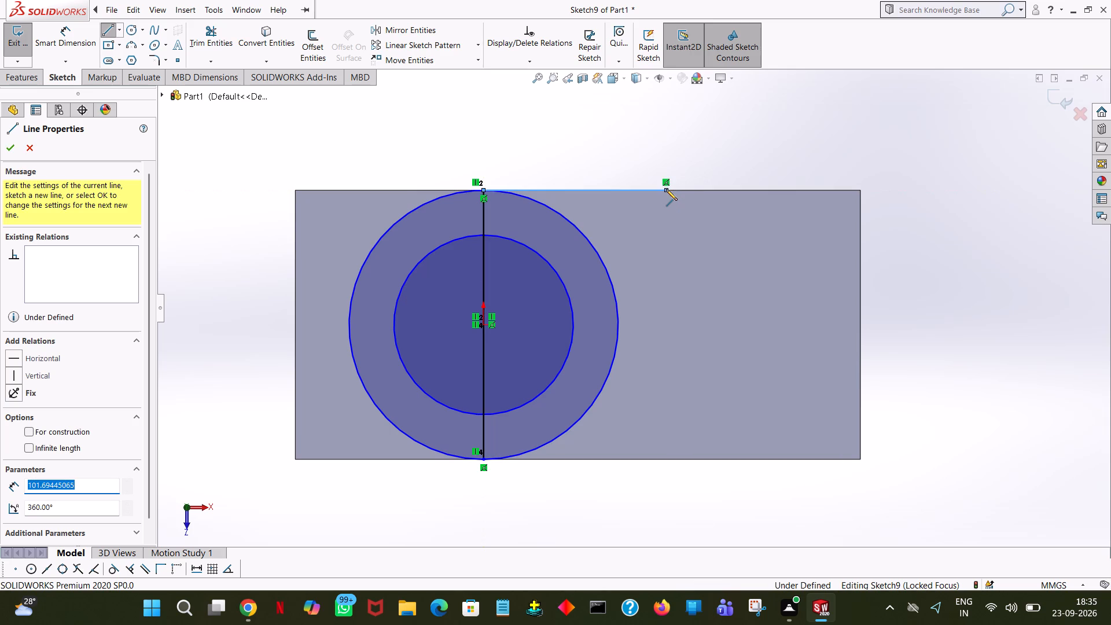
pyautogui.write('90')
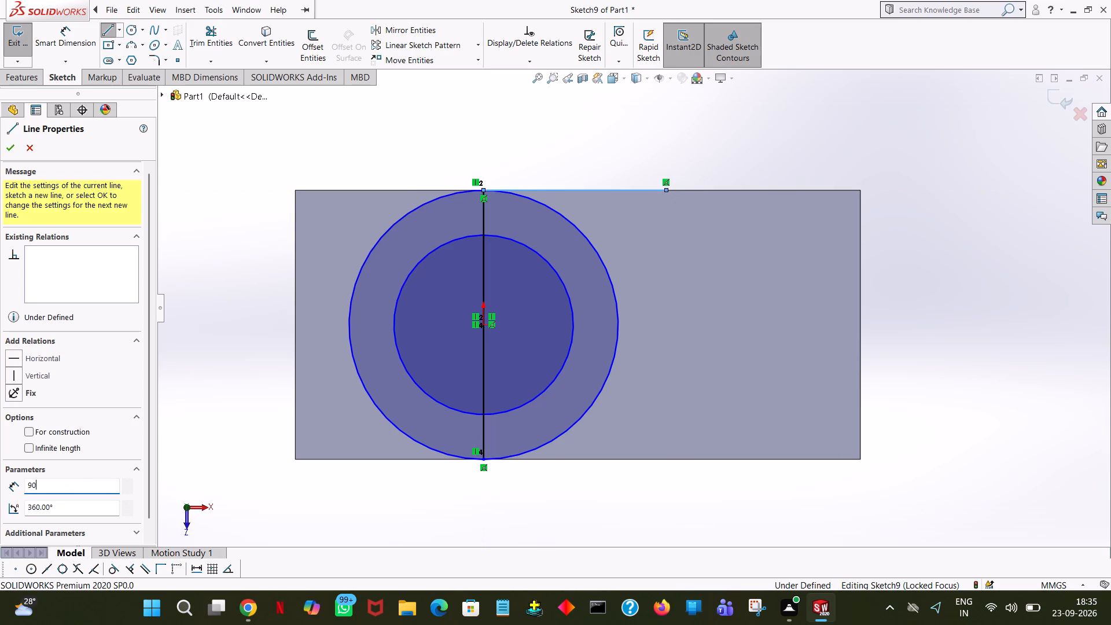
pyautogui.press('BackSpace')
pyautogui.press('BackSpace')
pyautogui.write('60')
pyautogui.press('Return')
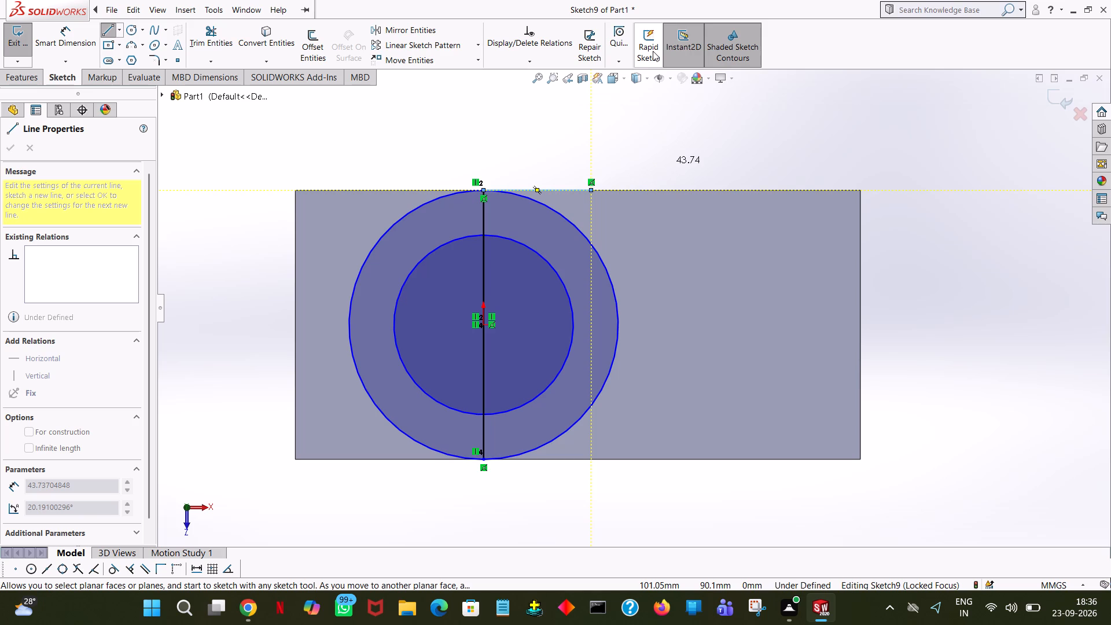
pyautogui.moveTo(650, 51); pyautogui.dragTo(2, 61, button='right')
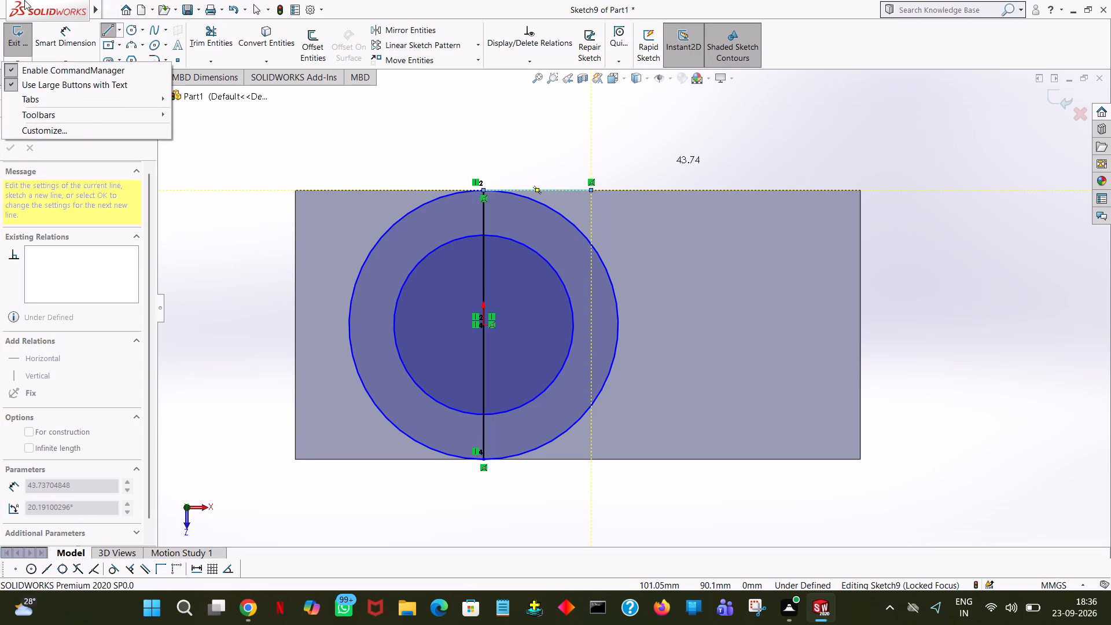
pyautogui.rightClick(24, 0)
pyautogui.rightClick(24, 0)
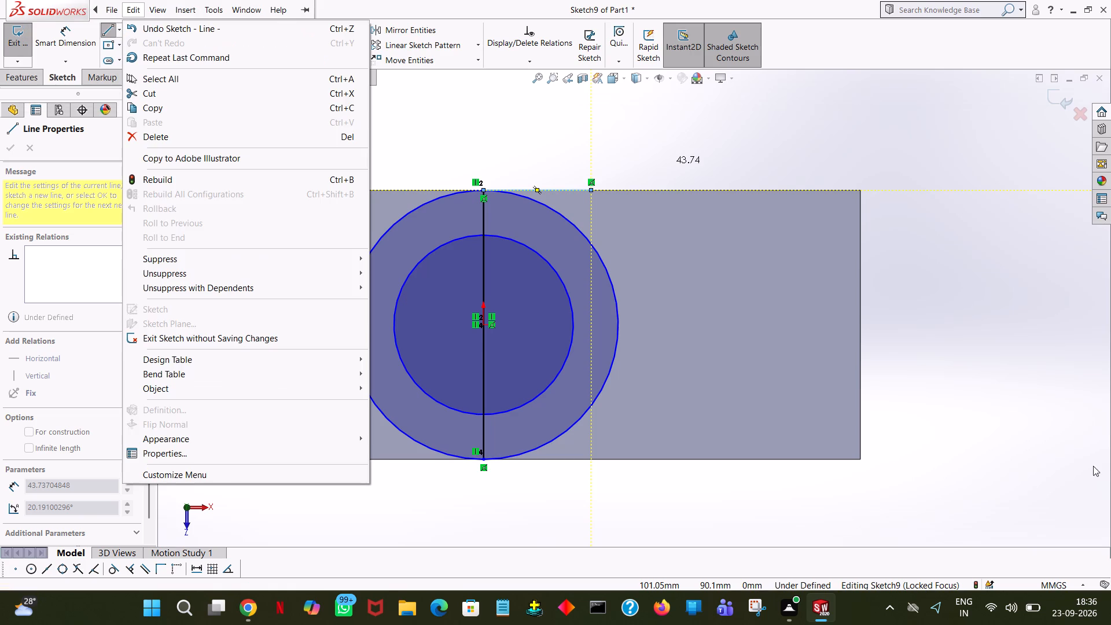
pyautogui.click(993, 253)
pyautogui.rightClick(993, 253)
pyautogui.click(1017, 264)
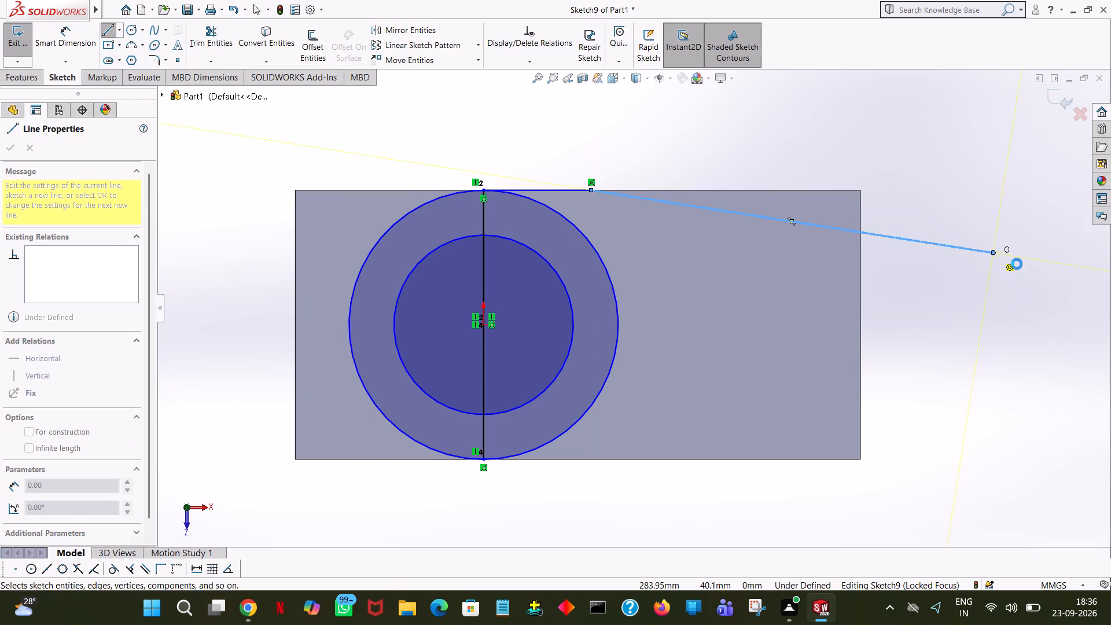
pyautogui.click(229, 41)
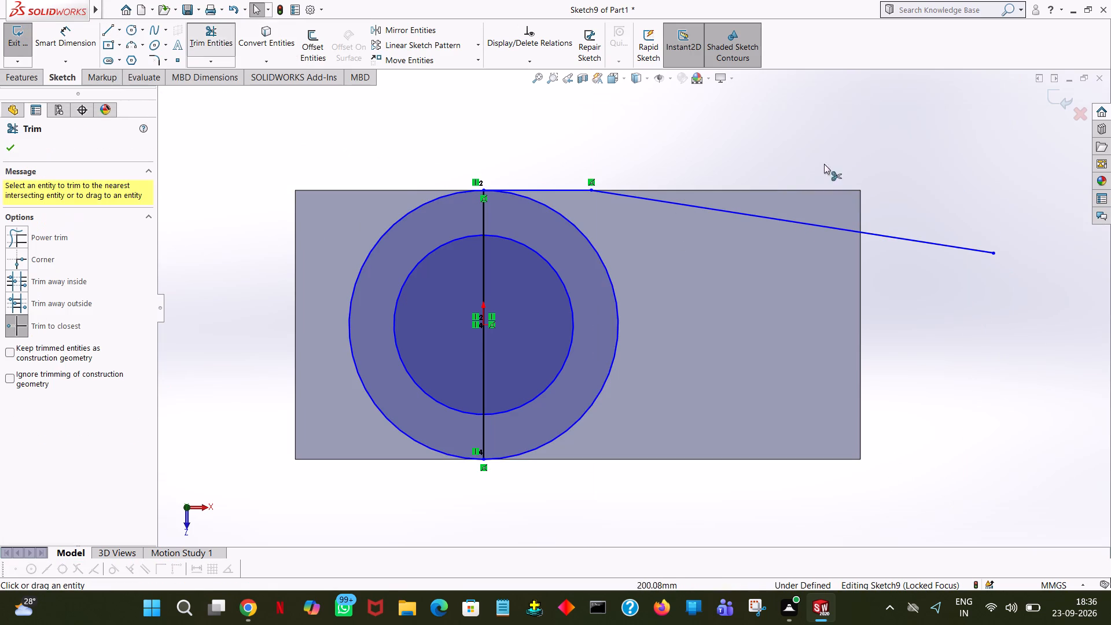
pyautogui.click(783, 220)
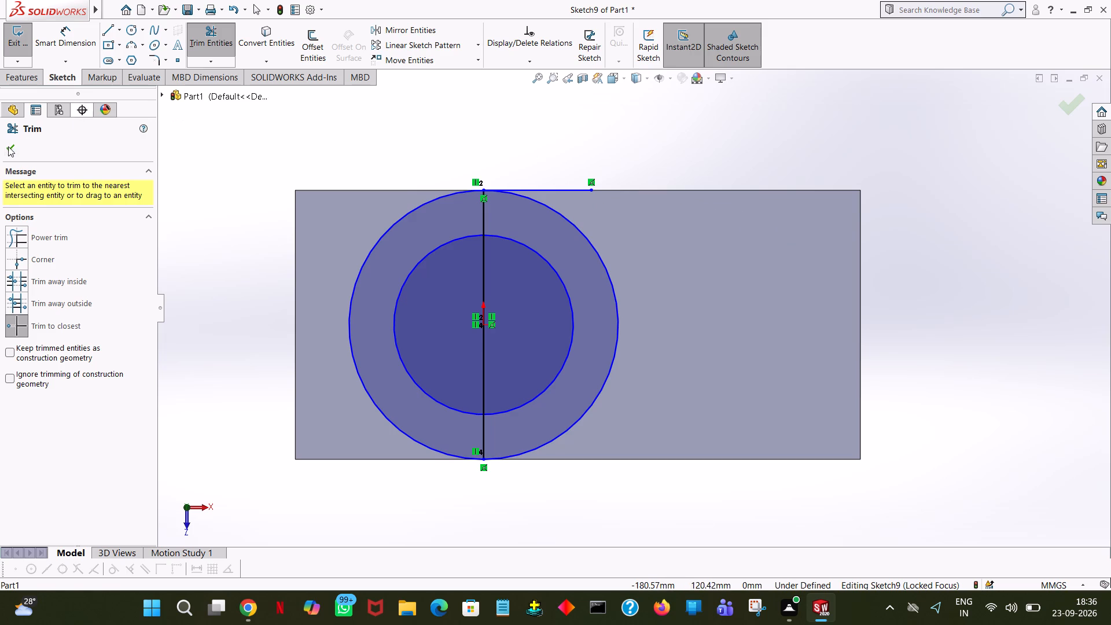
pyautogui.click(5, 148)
# Draw a 150 mm vertical line from the free end of the 60 mm line across to the plate's opposite long edge.
pyautogui.click(562, 190)
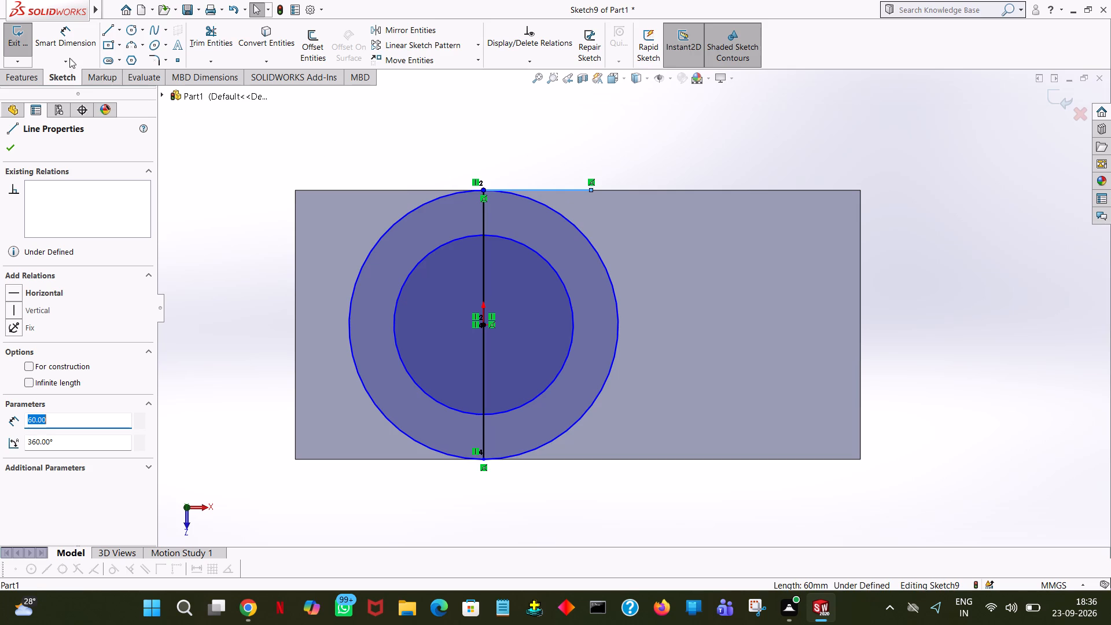
pyautogui.click(104, 30)
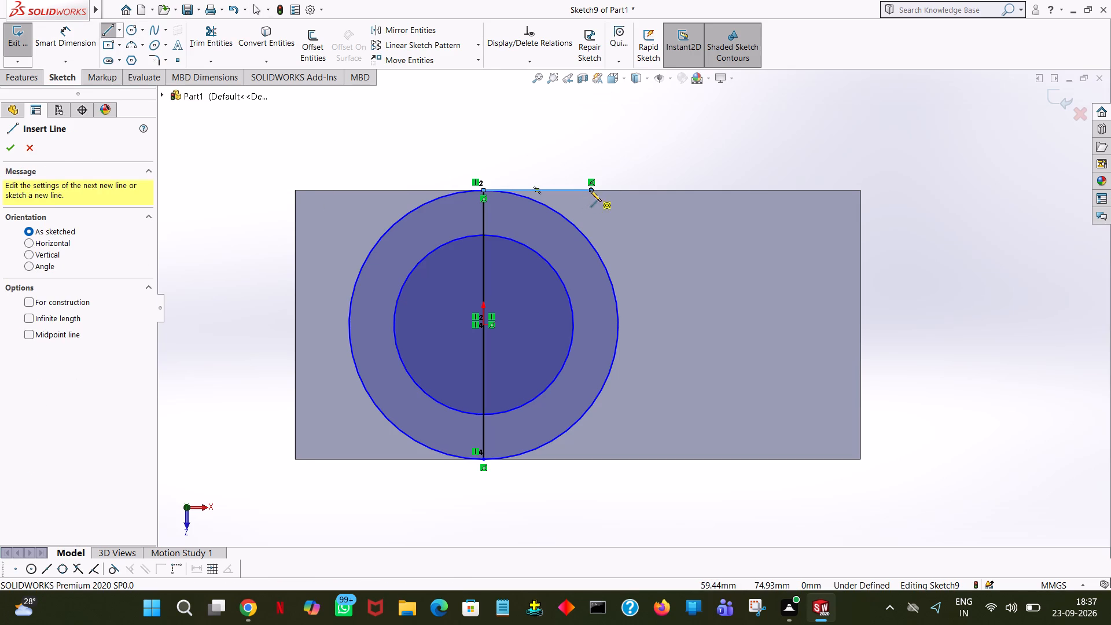
pyautogui.click(592, 190)
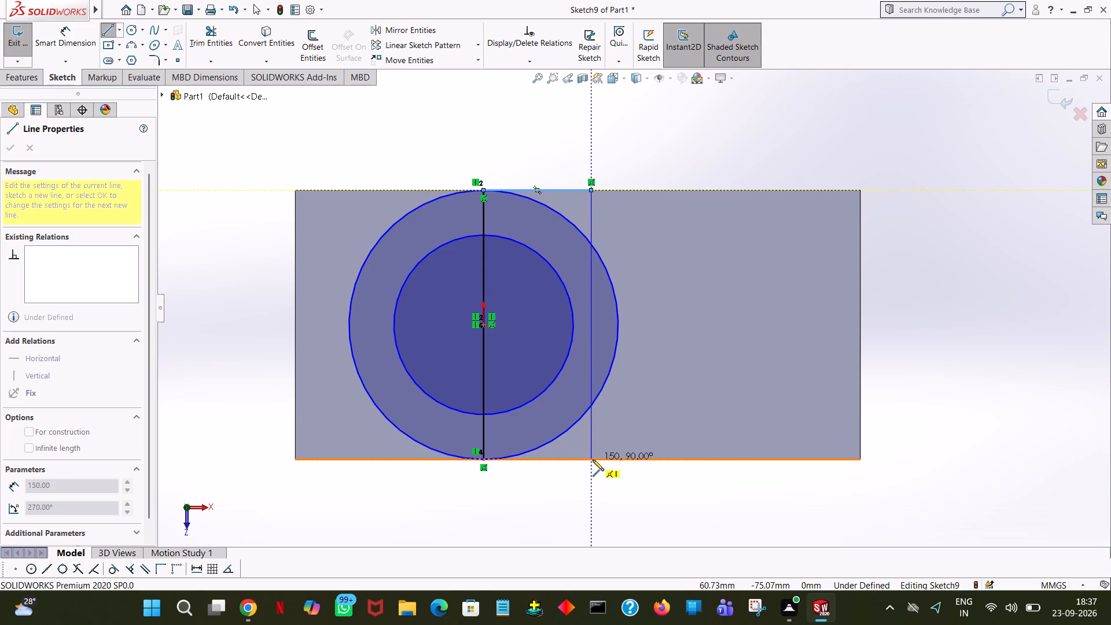
pyautogui.click(593, 459)
pyautogui.rightClick(593, 459)
pyautogui.click(609, 461)
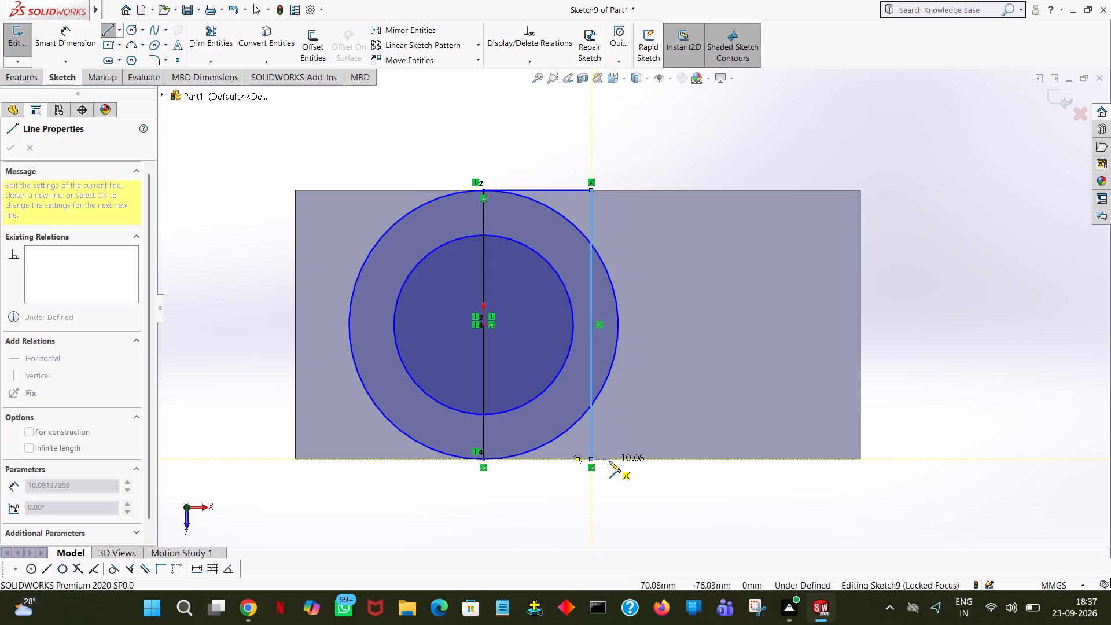
pyautogui.rightClick(609, 461)
pyautogui.click(627, 467)
# Trim both concentric circles to semicircles, removing the halves on the 150 mm offset line's side of the vertical line through the origin.
pyautogui.click(216, 41)
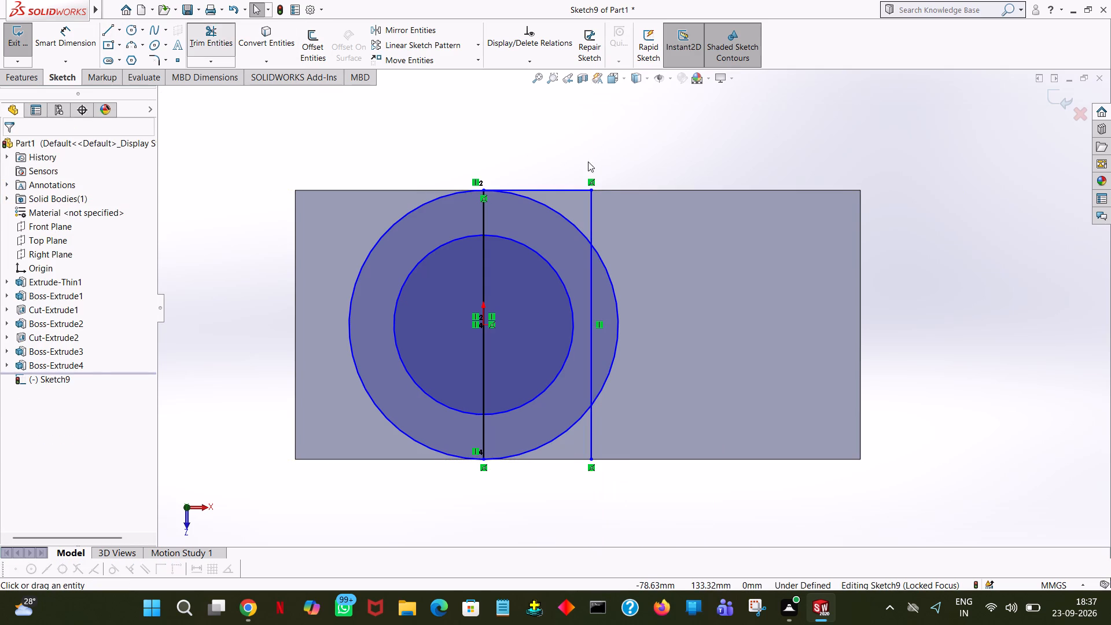
pyautogui.click(565, 220)
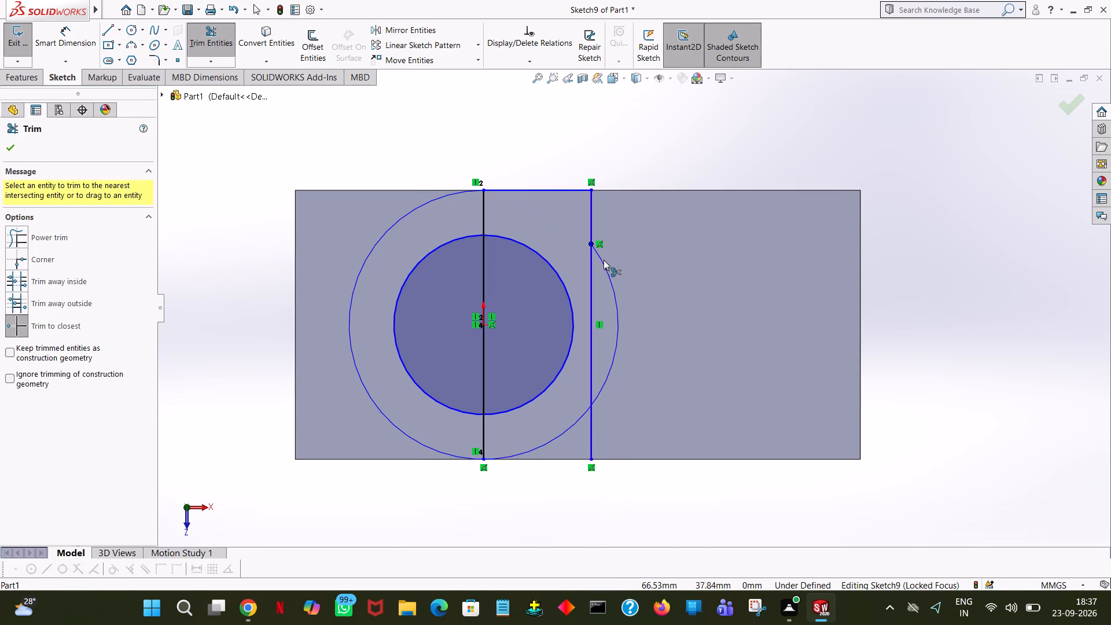
pyautogui.click(604, 264)
pyautogui.click(576, 427)
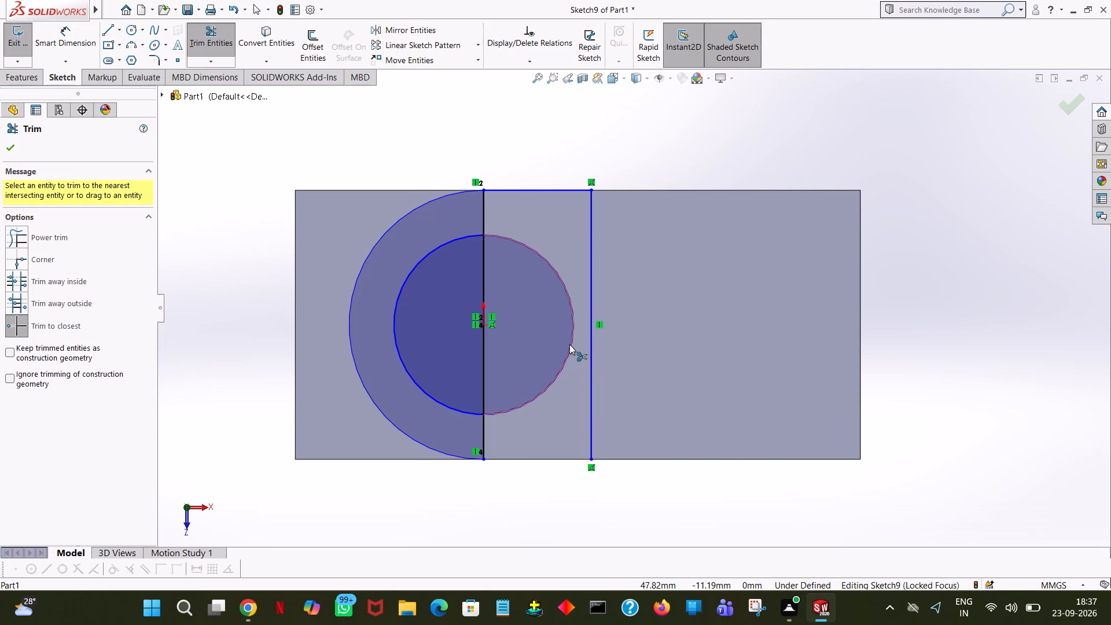
pyautogui.click(569, 343)
pyautogui.click(5, 147)
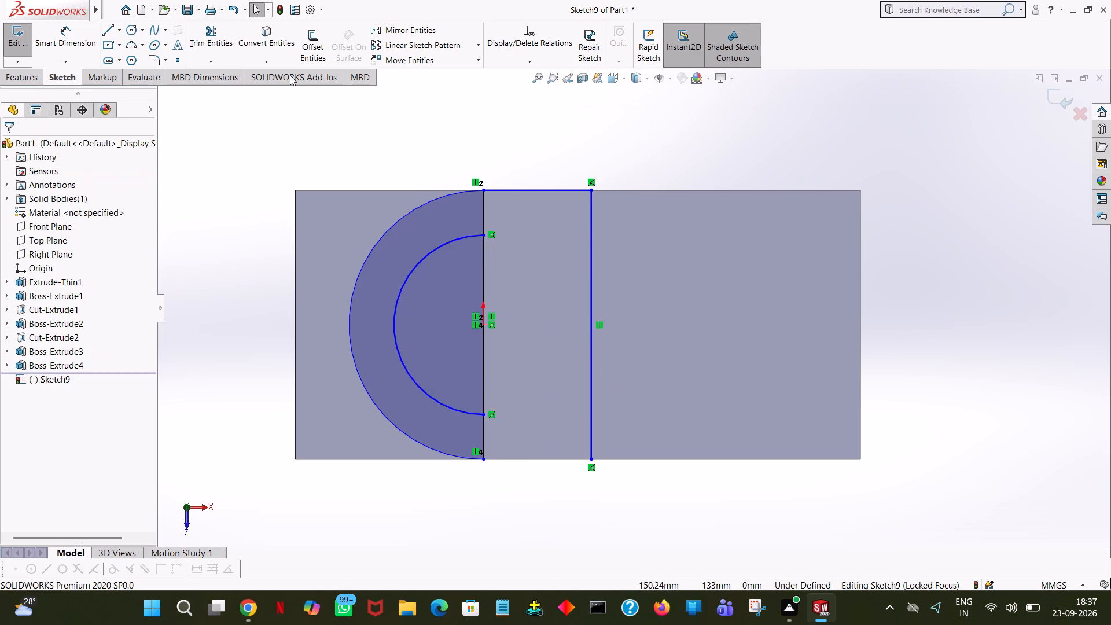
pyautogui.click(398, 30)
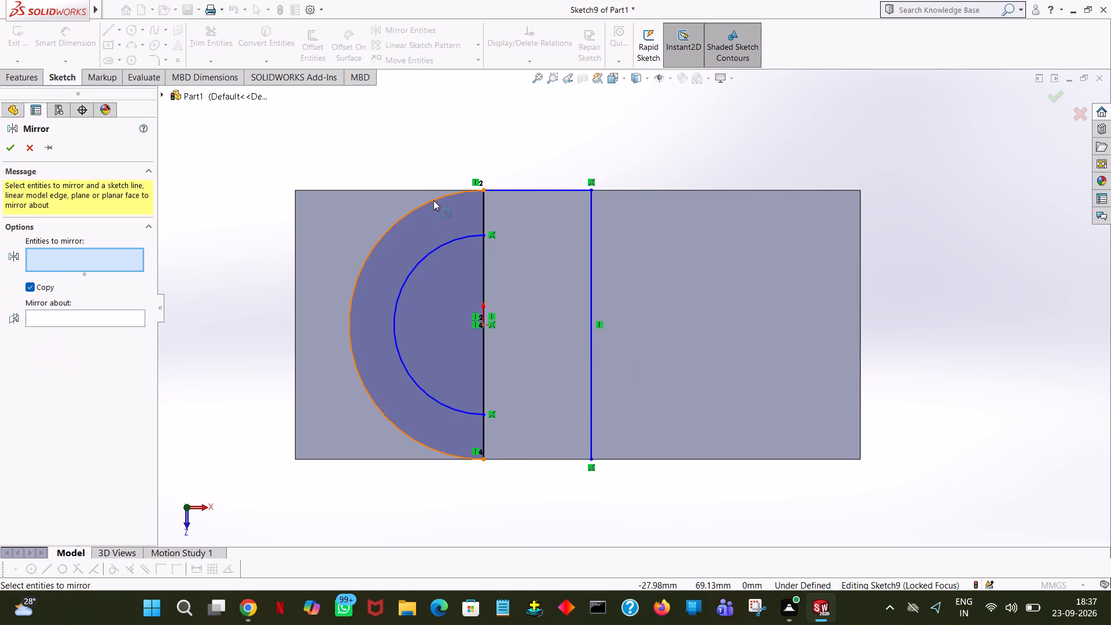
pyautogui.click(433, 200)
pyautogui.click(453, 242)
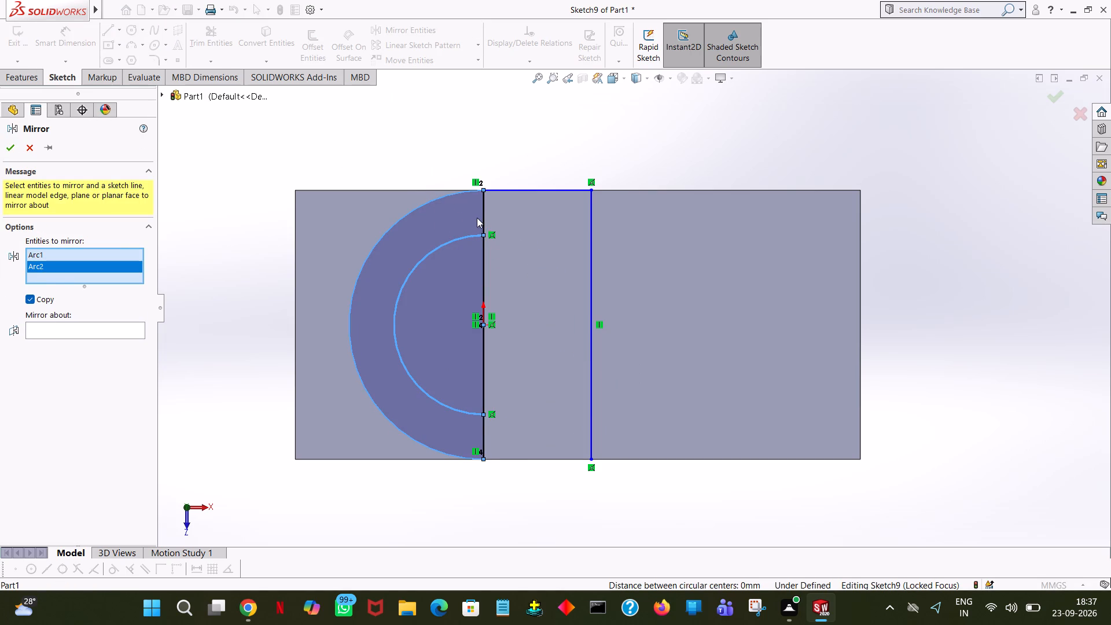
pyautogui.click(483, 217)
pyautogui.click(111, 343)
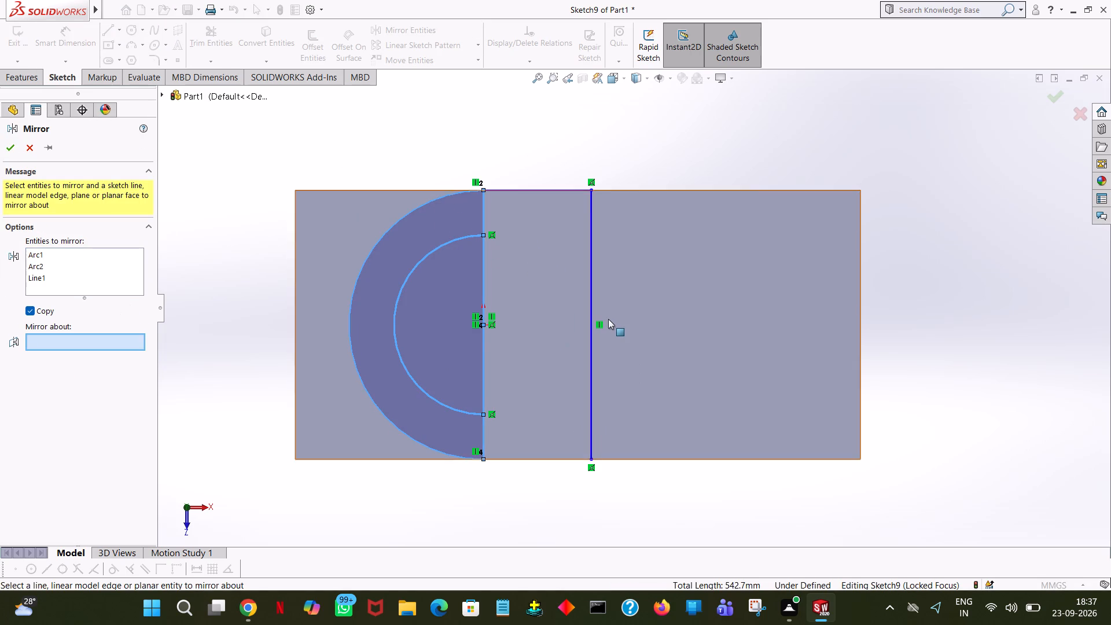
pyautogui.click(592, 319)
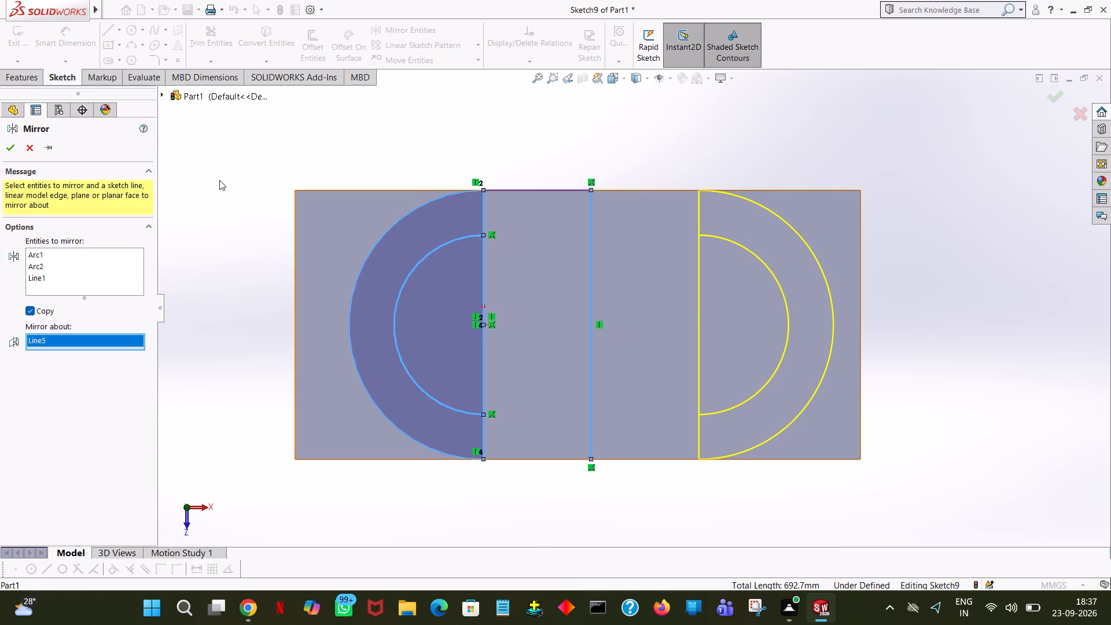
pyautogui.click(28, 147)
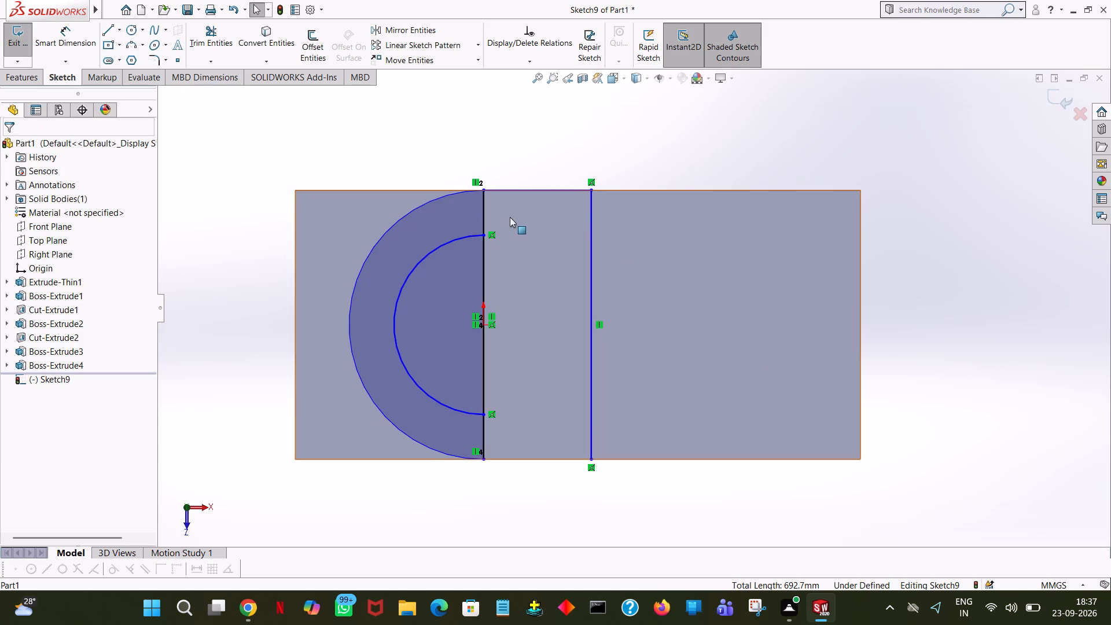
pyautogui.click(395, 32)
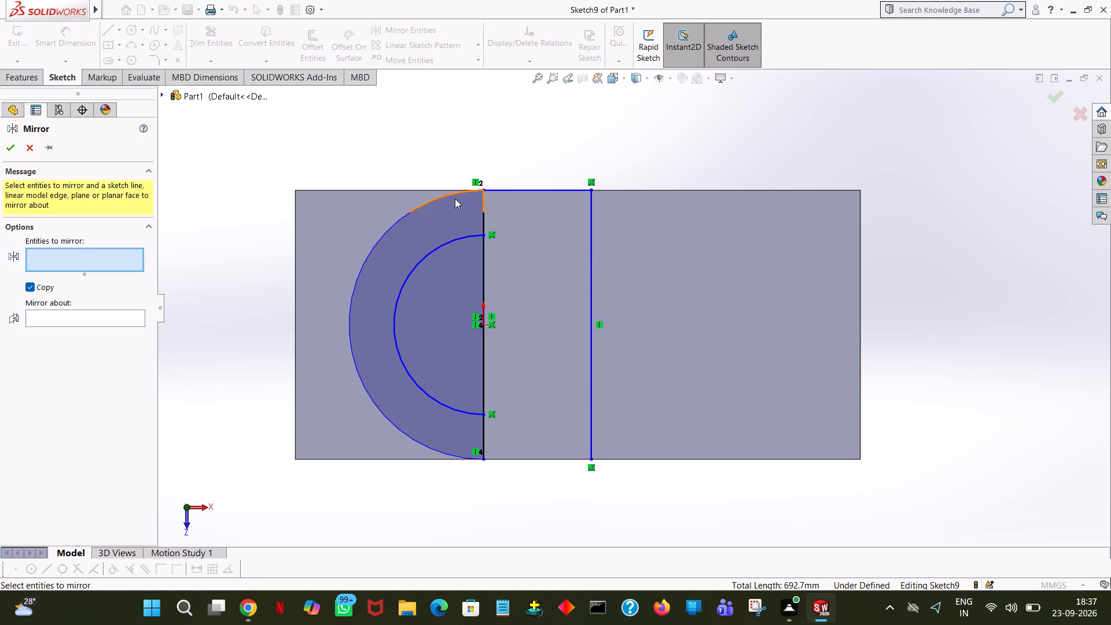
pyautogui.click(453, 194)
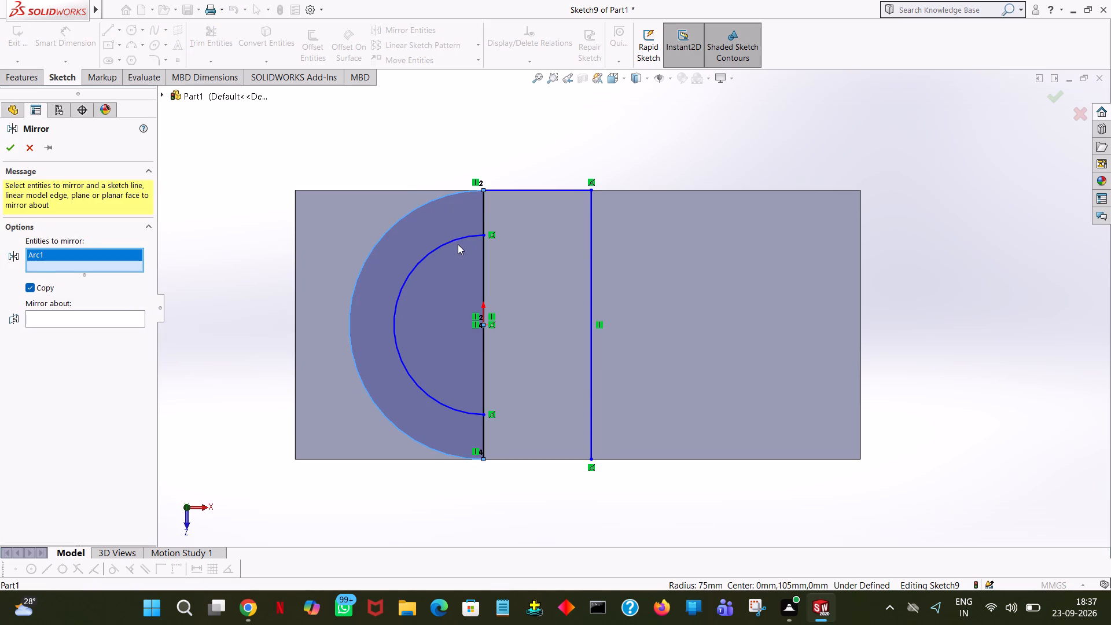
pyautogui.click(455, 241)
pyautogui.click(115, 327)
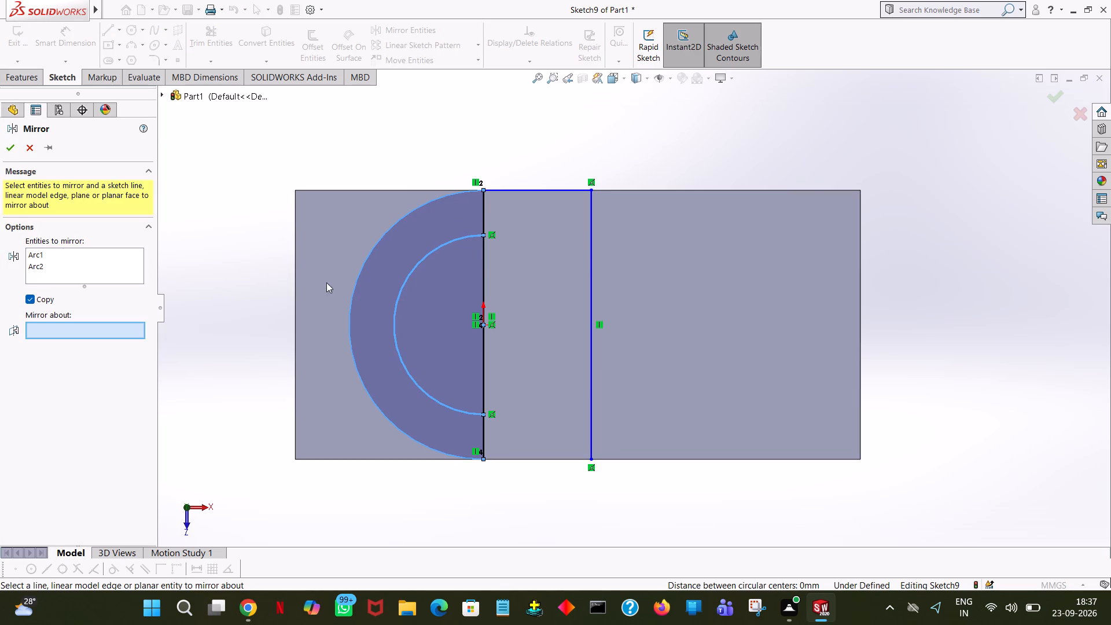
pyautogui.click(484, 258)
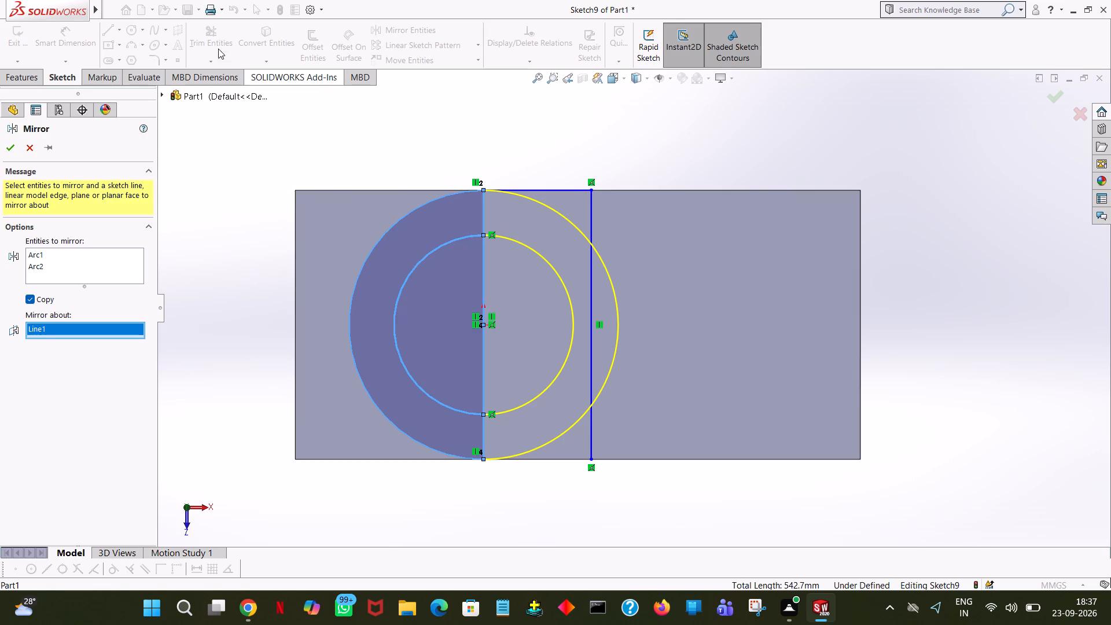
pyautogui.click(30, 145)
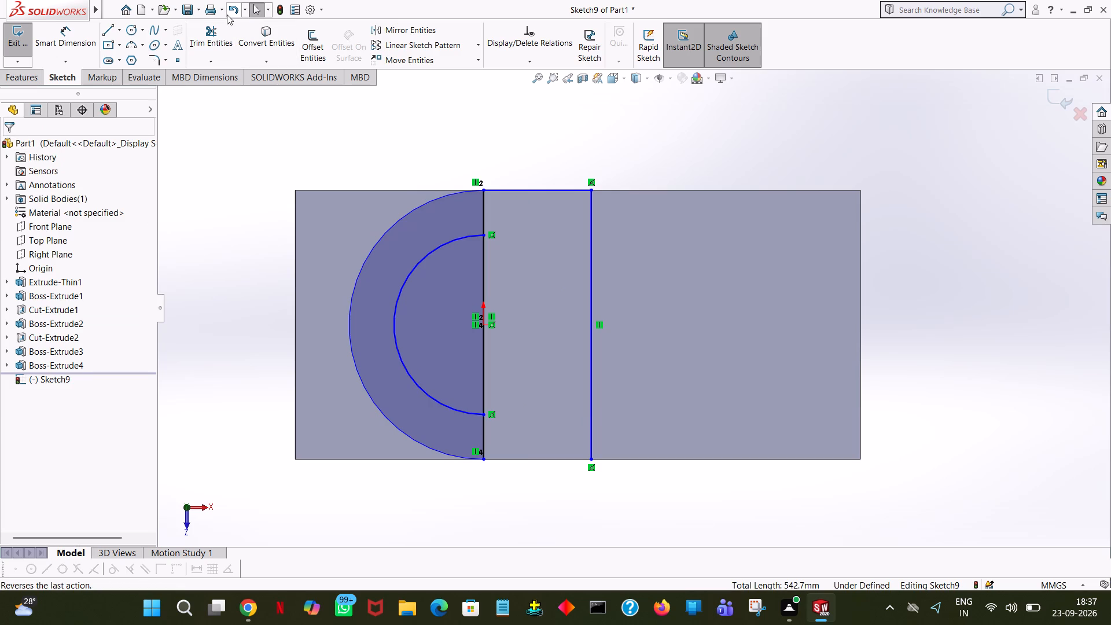
# Trim away the 150 mm vertical line at the free end of the 60 mm horizontal line.
pyautogui.click(229, 42)
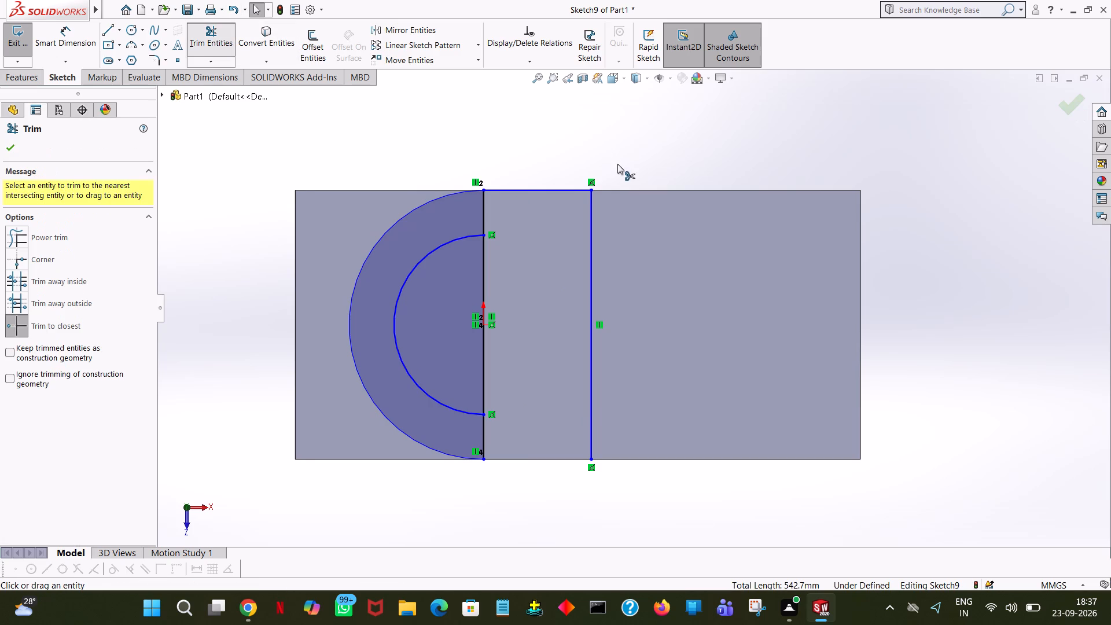
pyautogui.click(588, 211)
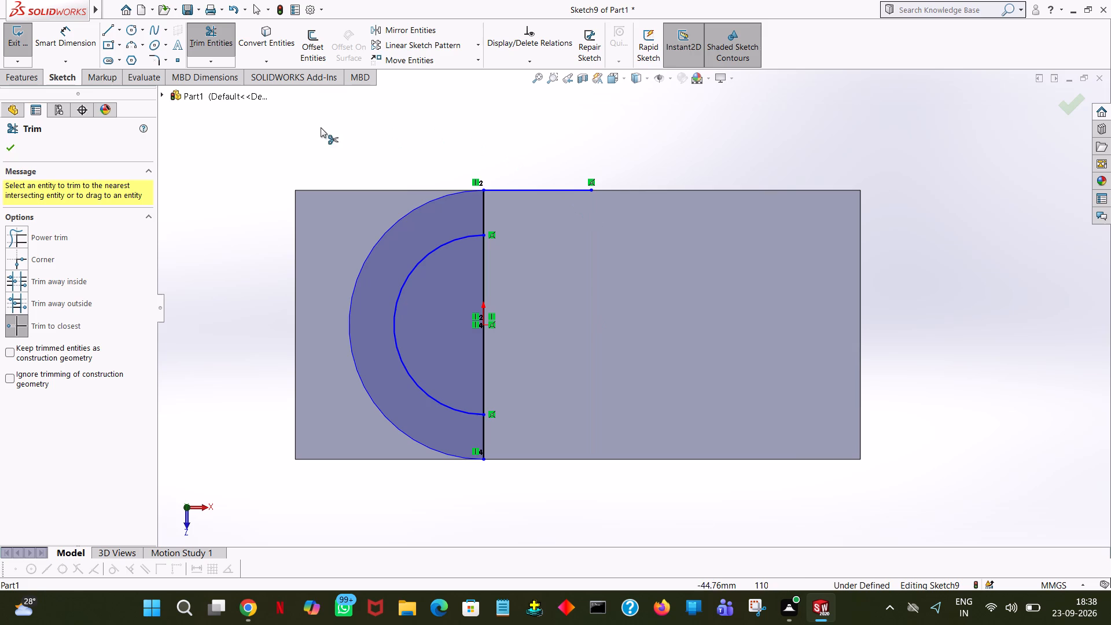
pyautogui.click(13, 140)
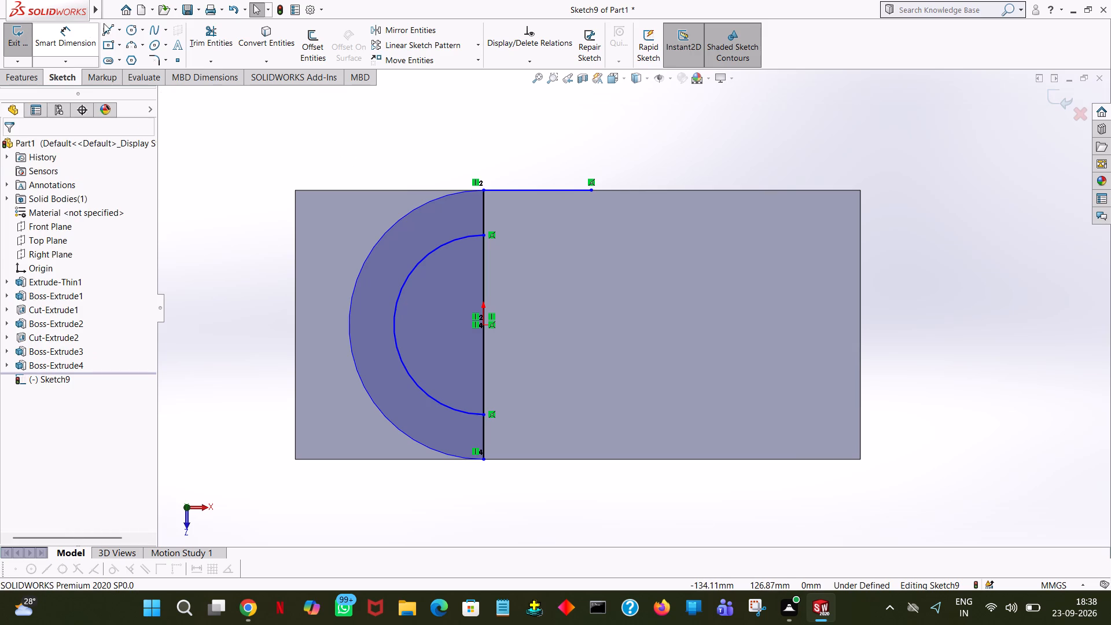
# Set the length of the horizontal line on the plate's upper long edge to 30 mm.
pyautogui.click(574, 187)
pyautogui.write('30')
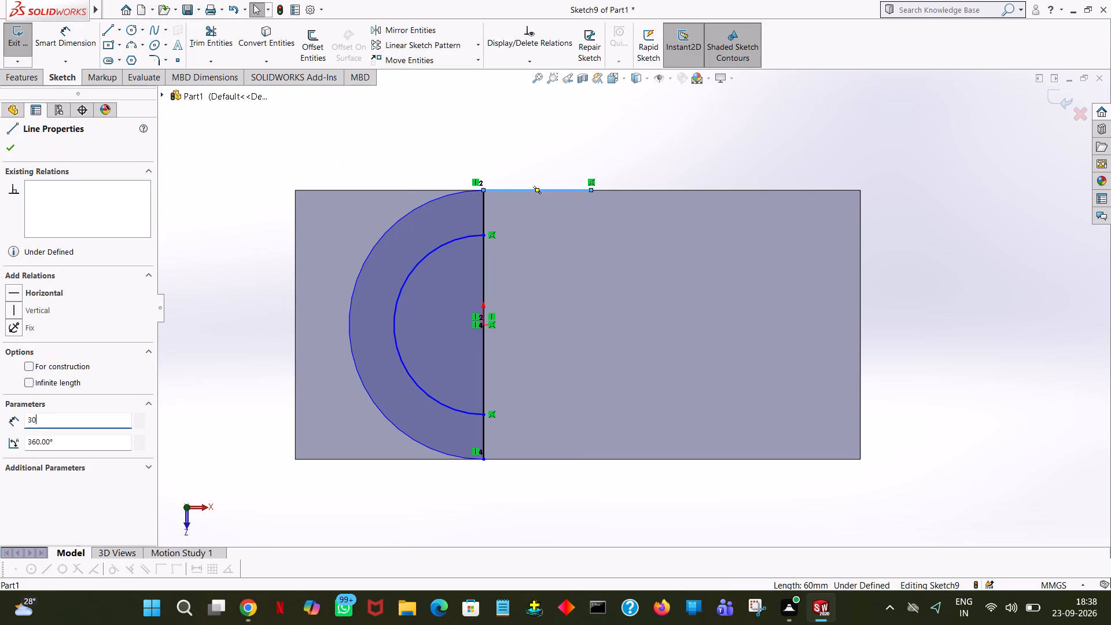
pyautogui.press('Return')
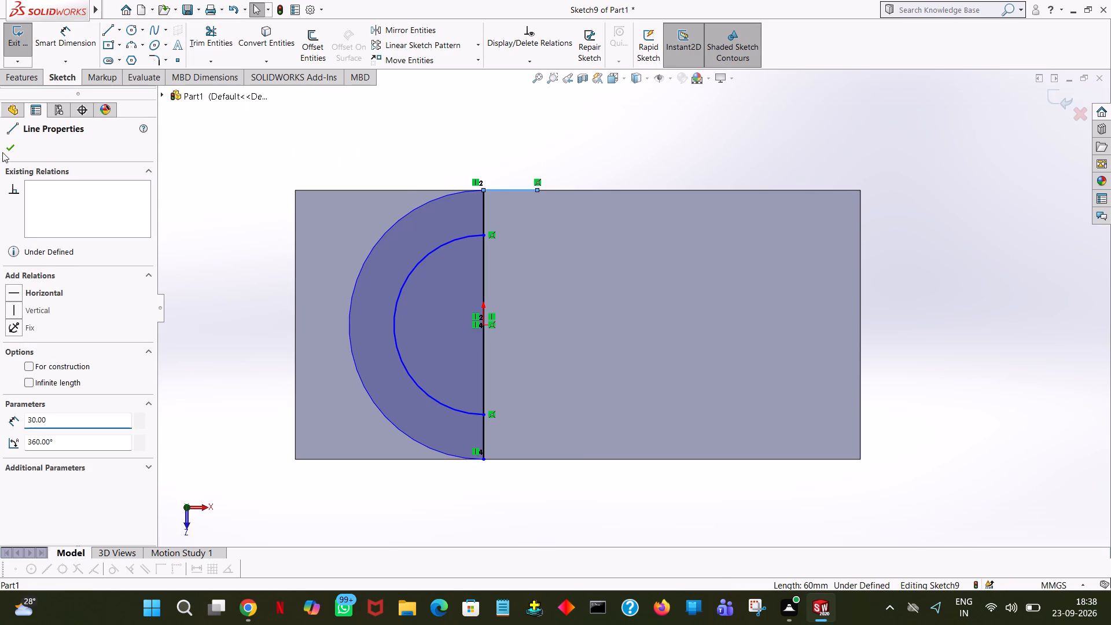
pyautogui.click(7, 149)
# Draw a 150 mm vertical line from the free end of the 30 mm line to the plate's opposite long edge.
pyautogui.click(105, 29)
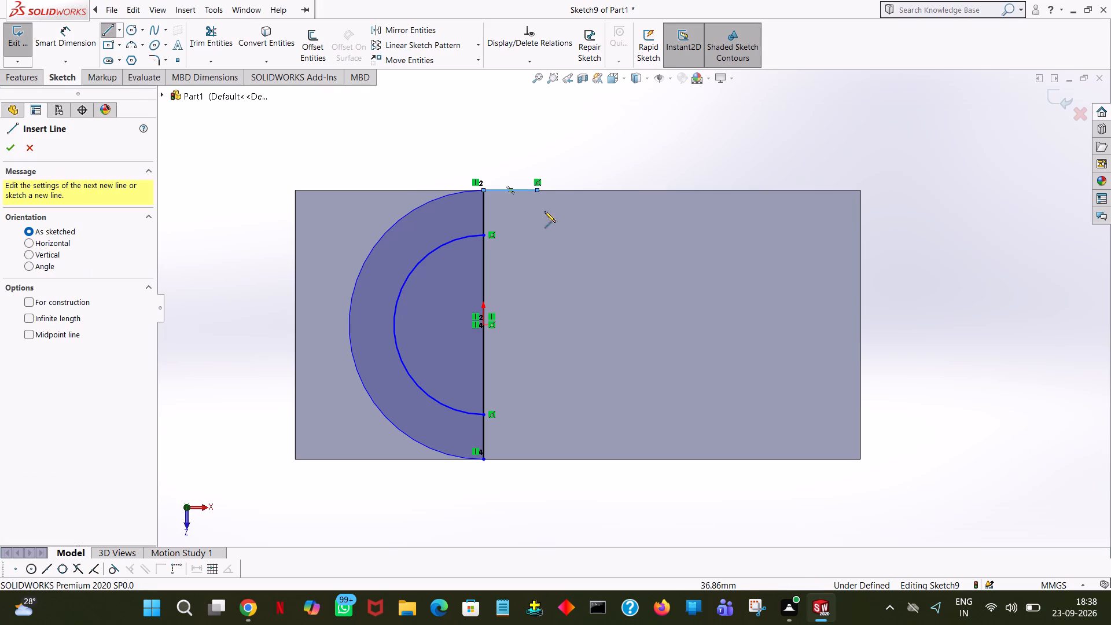
pyautogui.click(538, 189)
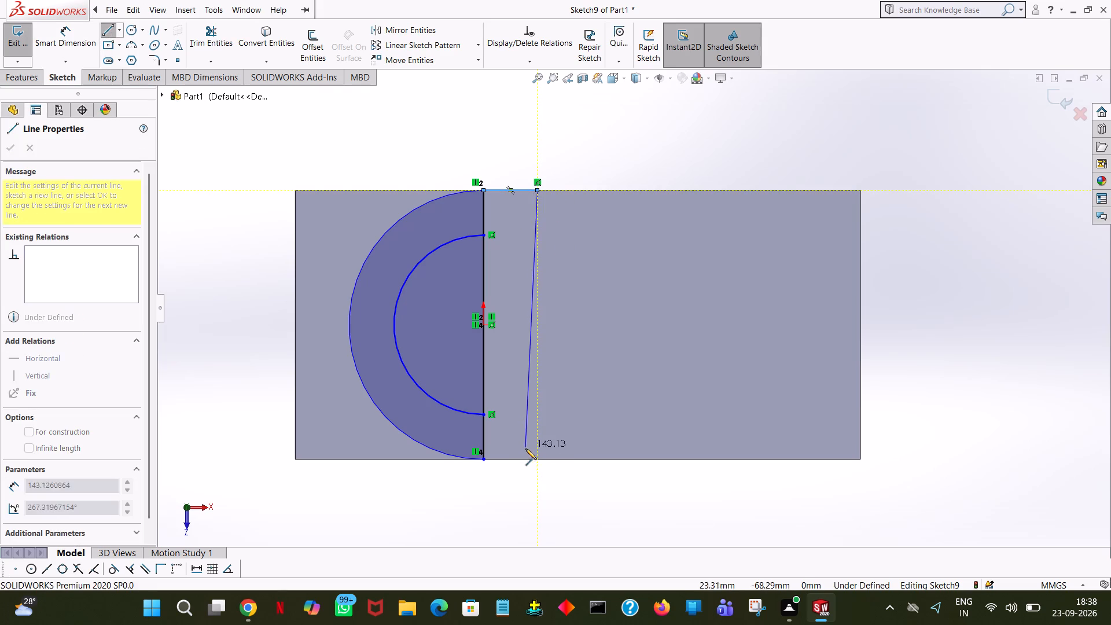
pyautogui.click(538, 460)
pyautogui.rightClick(538, 460)
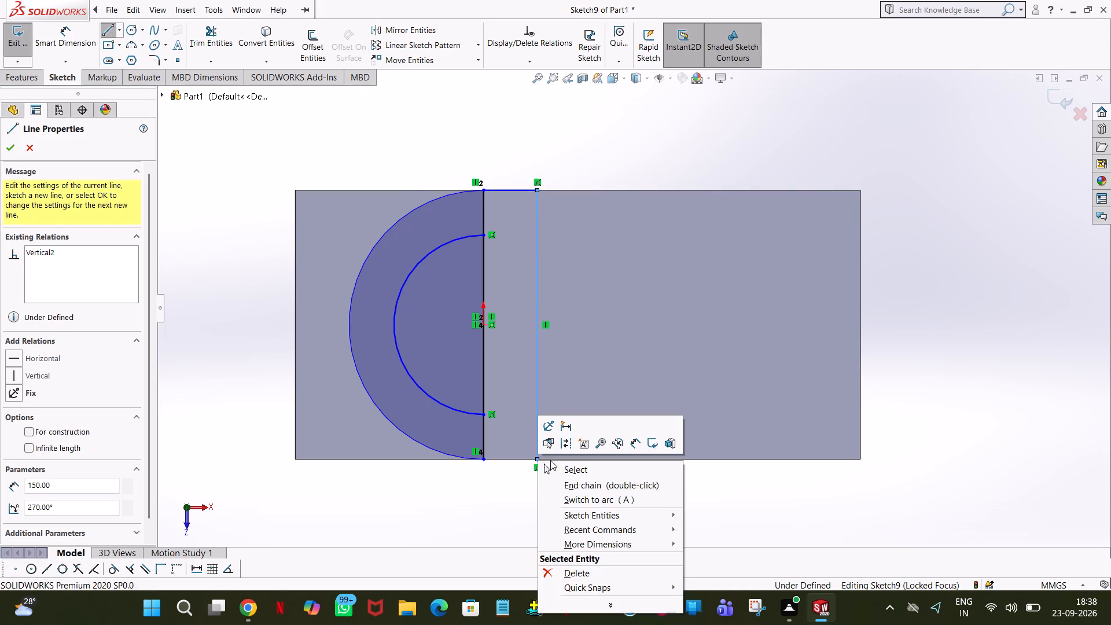
pyautogui.click(557, 463)
# Mirror the two semicircular arcs and the vertical line through the origin about the new 150 mm vertical line.
pyautogui.click(399, 33)
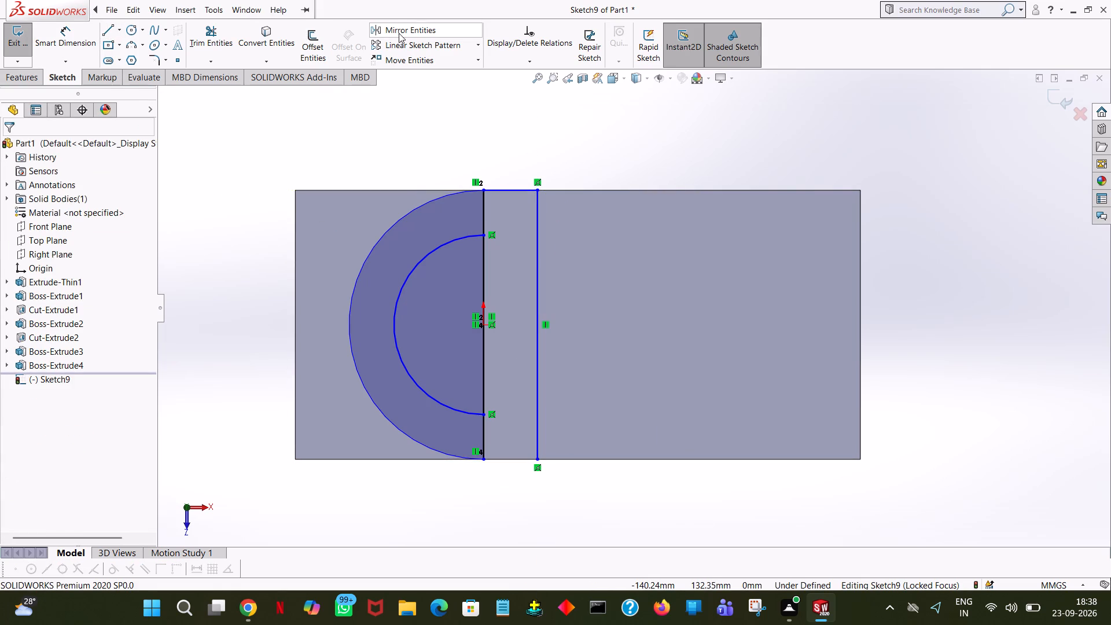
pyautogui.click(428, 202)
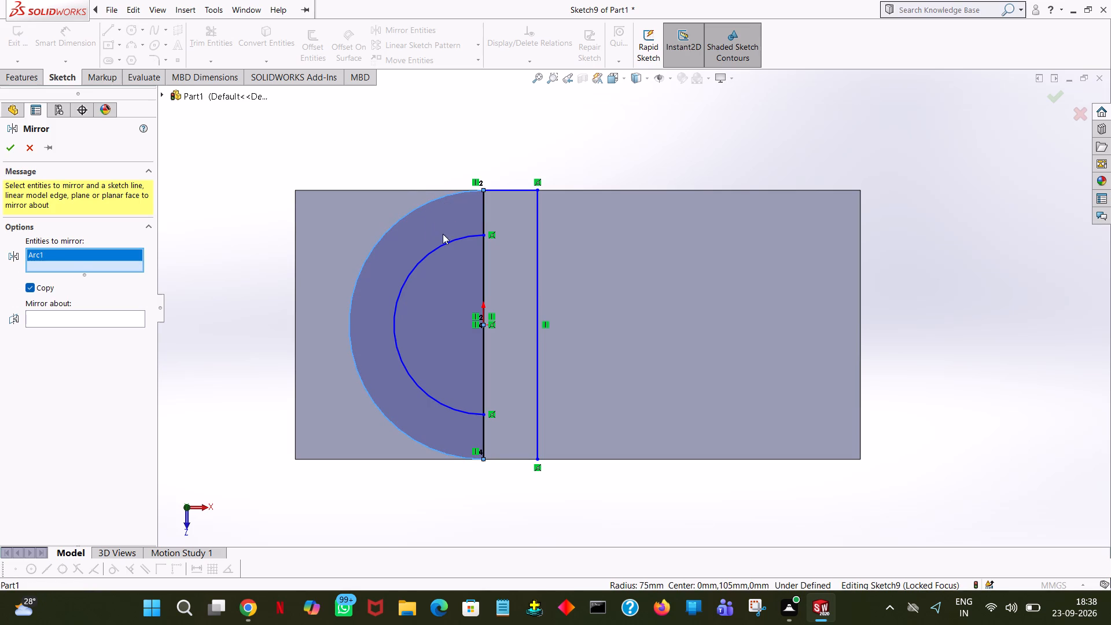
pyautogui.click(447, 246)
pyautogui.click(117, 329)
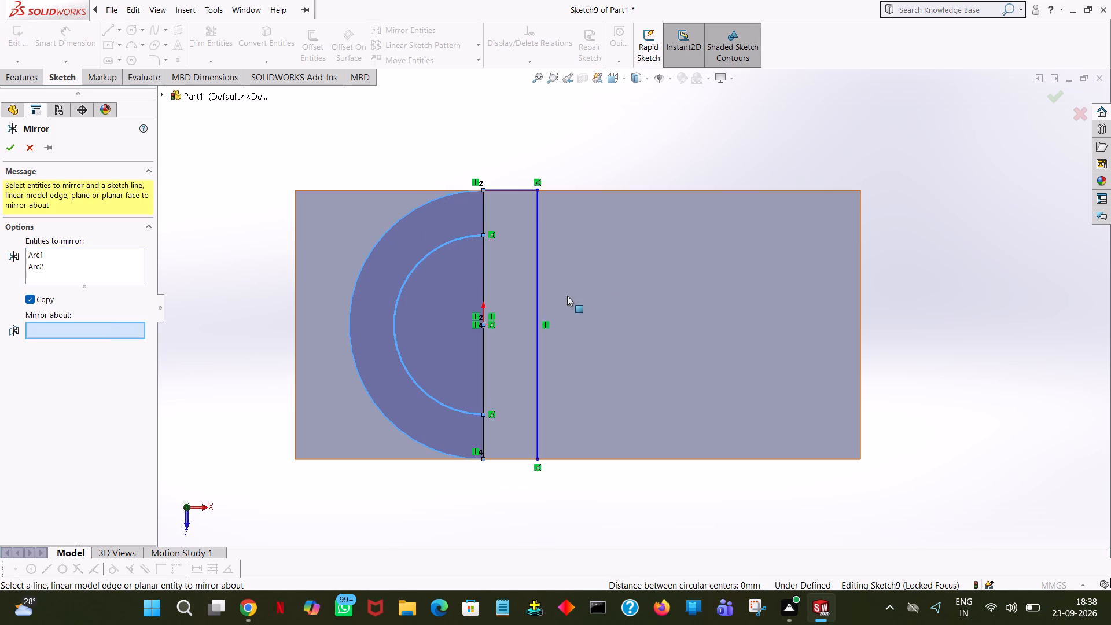
pyautogui.click(536, 301)
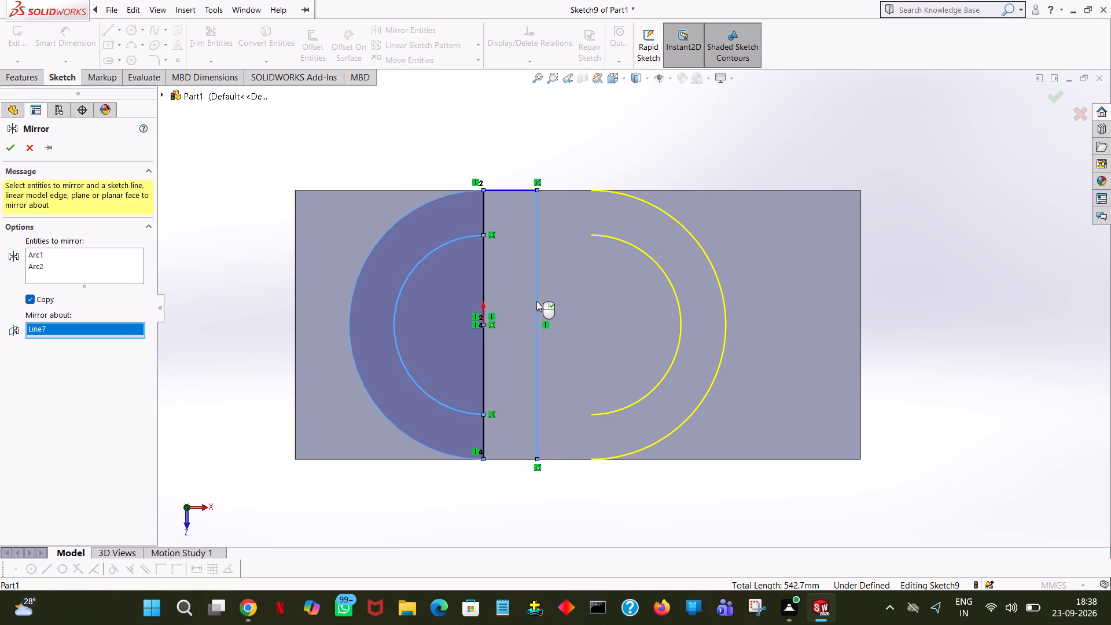
pyautogui.click(97, 271)
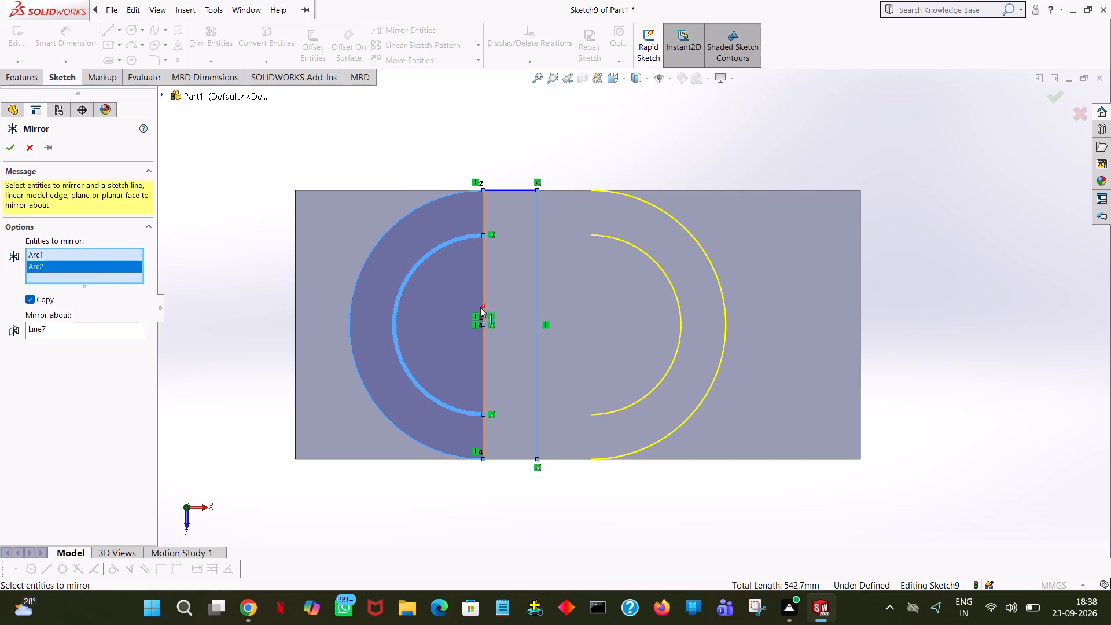
pyautogui.click(484, 300)
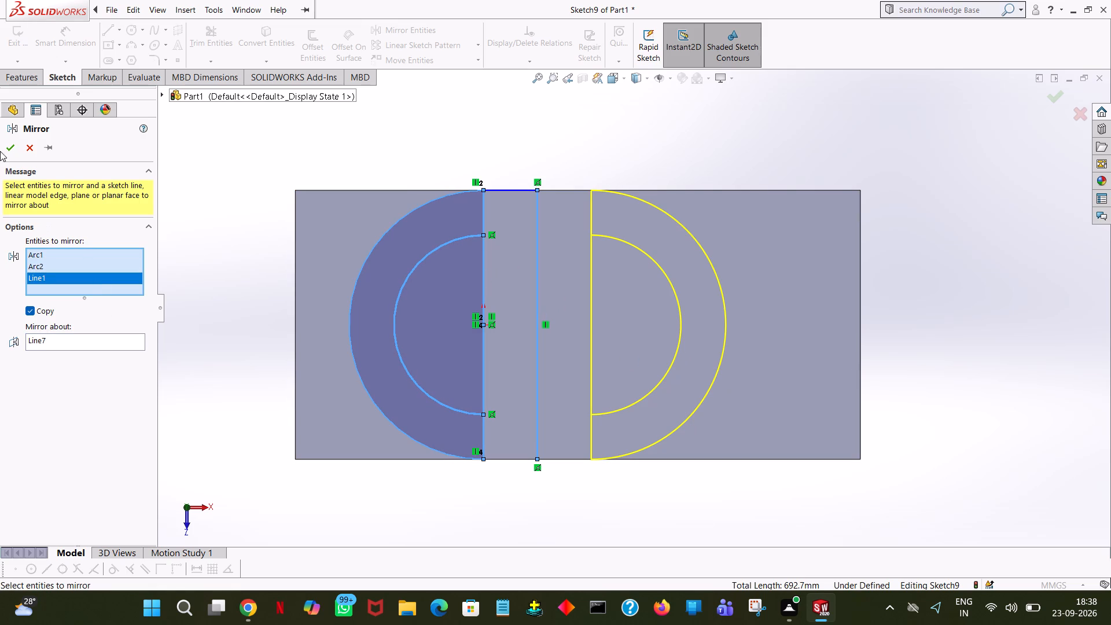
pyautogui.click(6, 141)
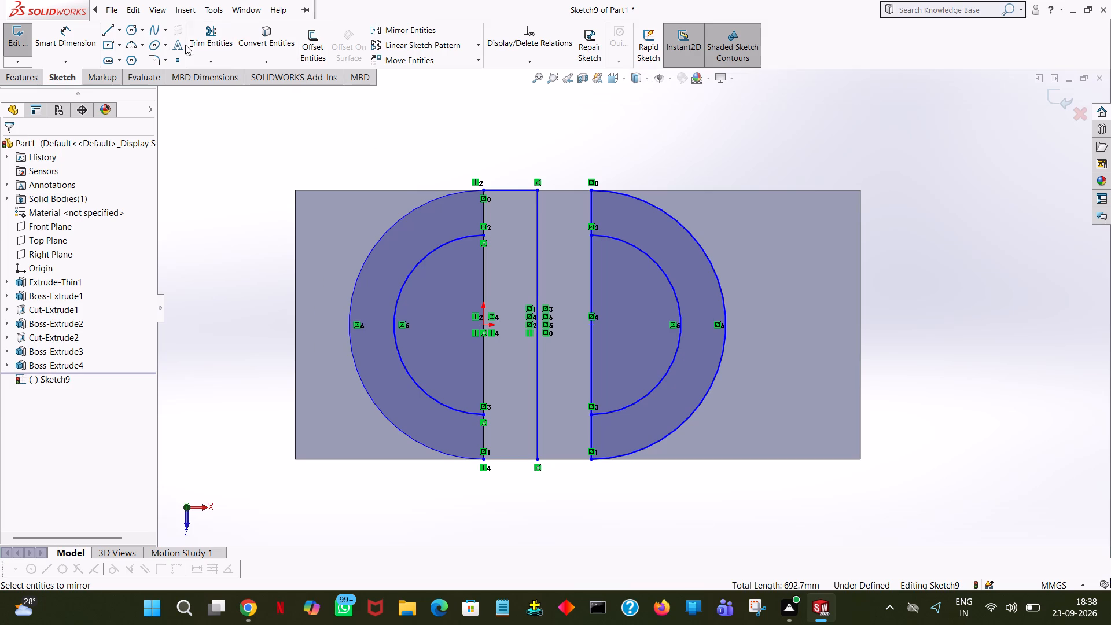
# Trim away the 30 mm horizontal line and the vertical line used as the mirror axis.
pyautogui.click(207, 35)
pyautogui.click(513, 190)
pyautogui.click(537, 211)
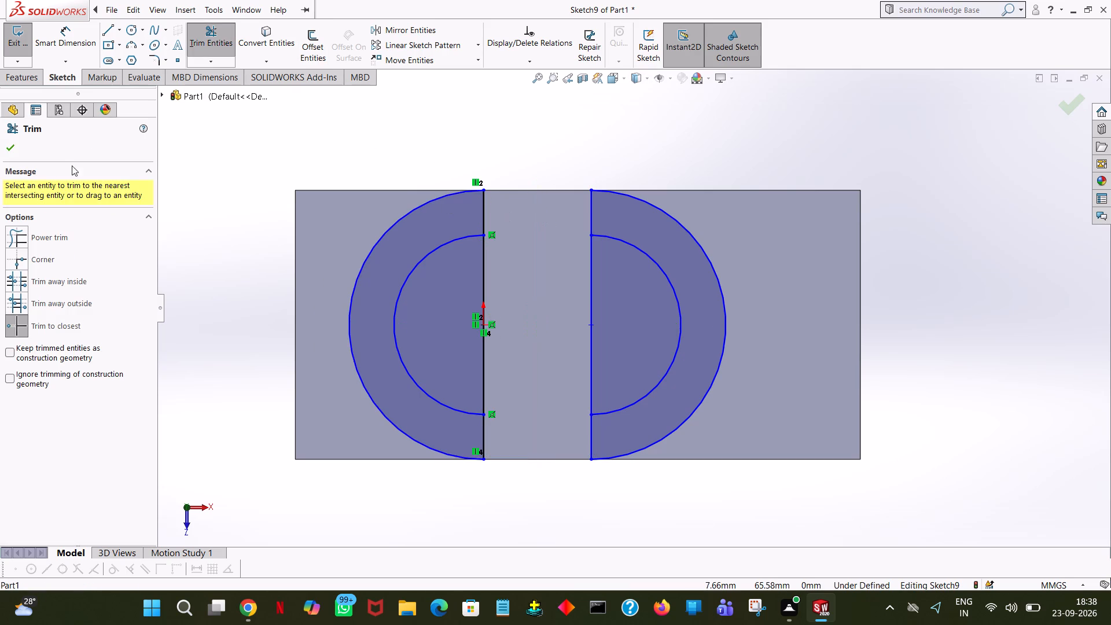
pyautogui.click(16, 154)
# Draw a 60 mm horizontal line along the plate's upper long edge joining the upper ends of the two outer semicircles.
pyautogui.click(105, 27)
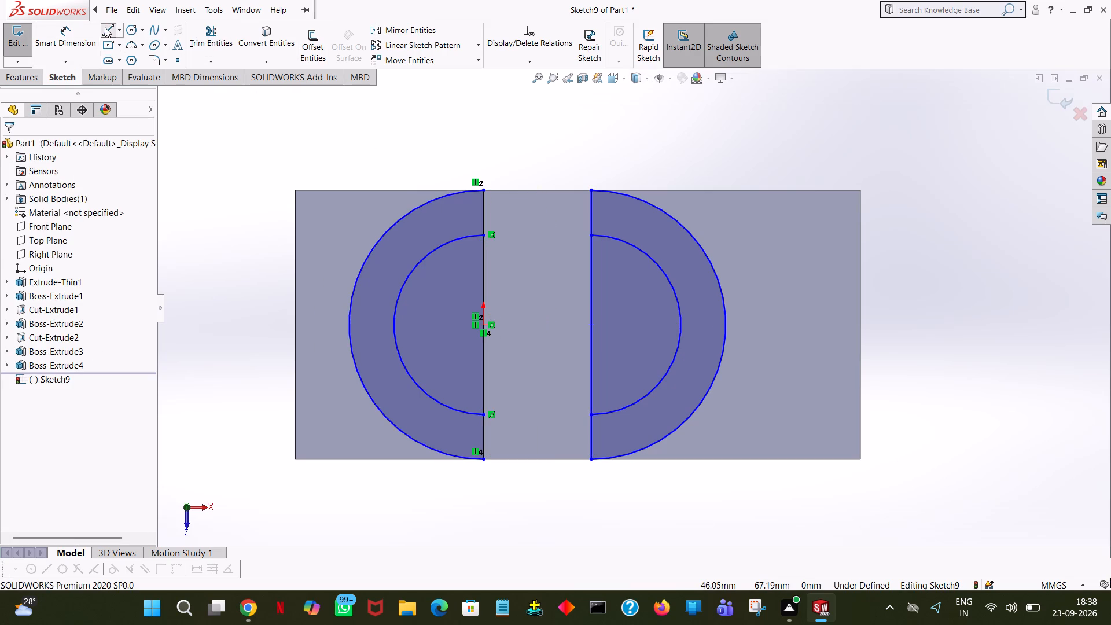
pyautogui.click(484, 190)
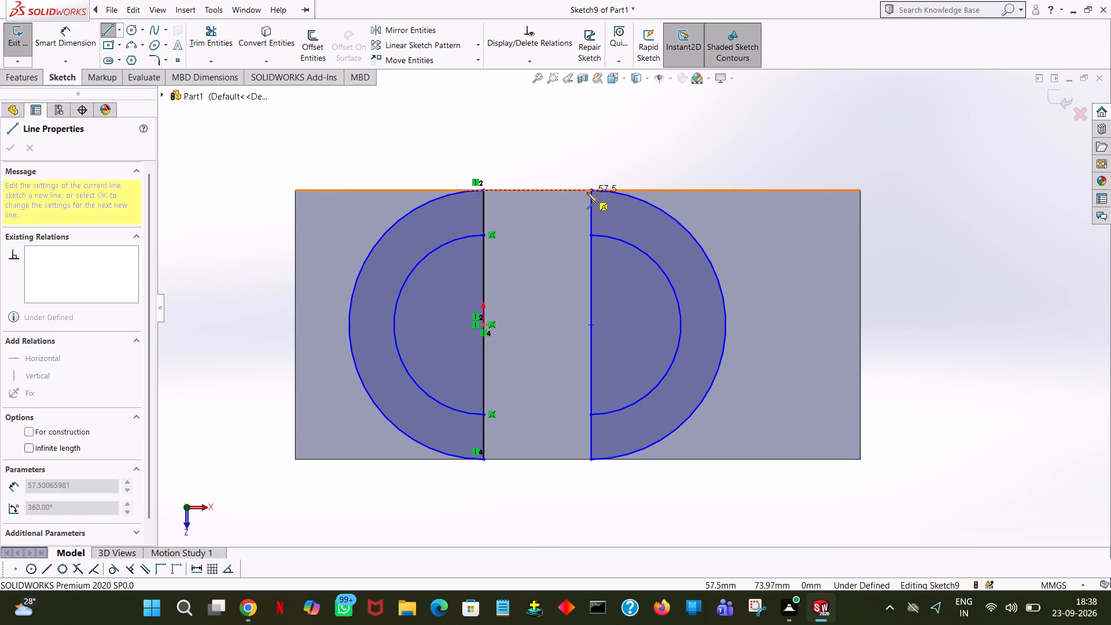
pyautogui.click(588, 190)
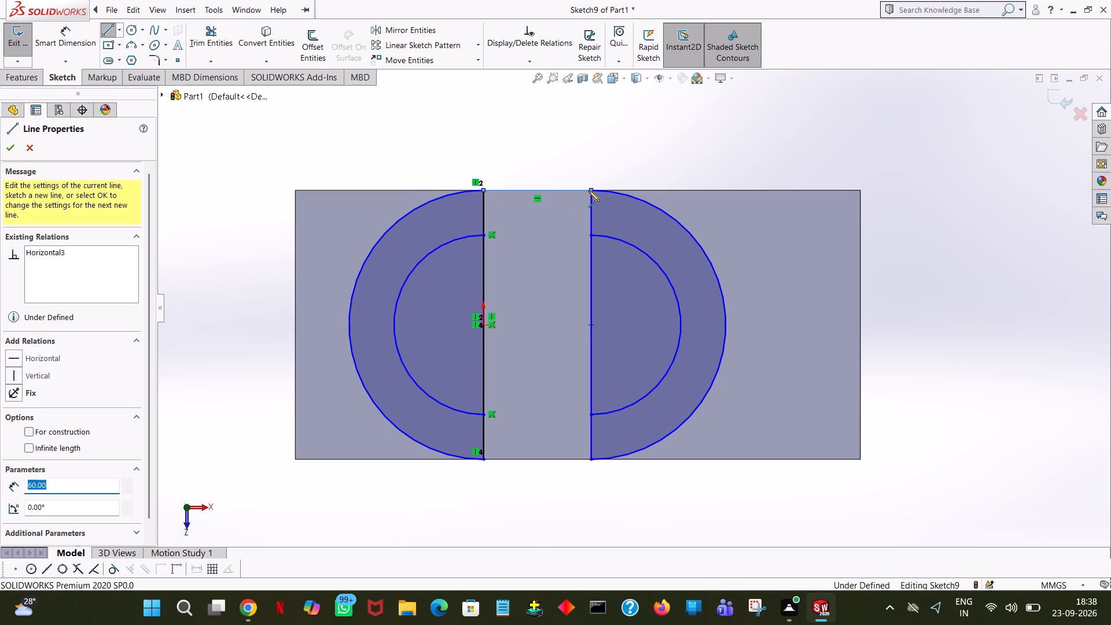
pyautogui.rightClick(588, 190)
pyautogui.click(601, 194)
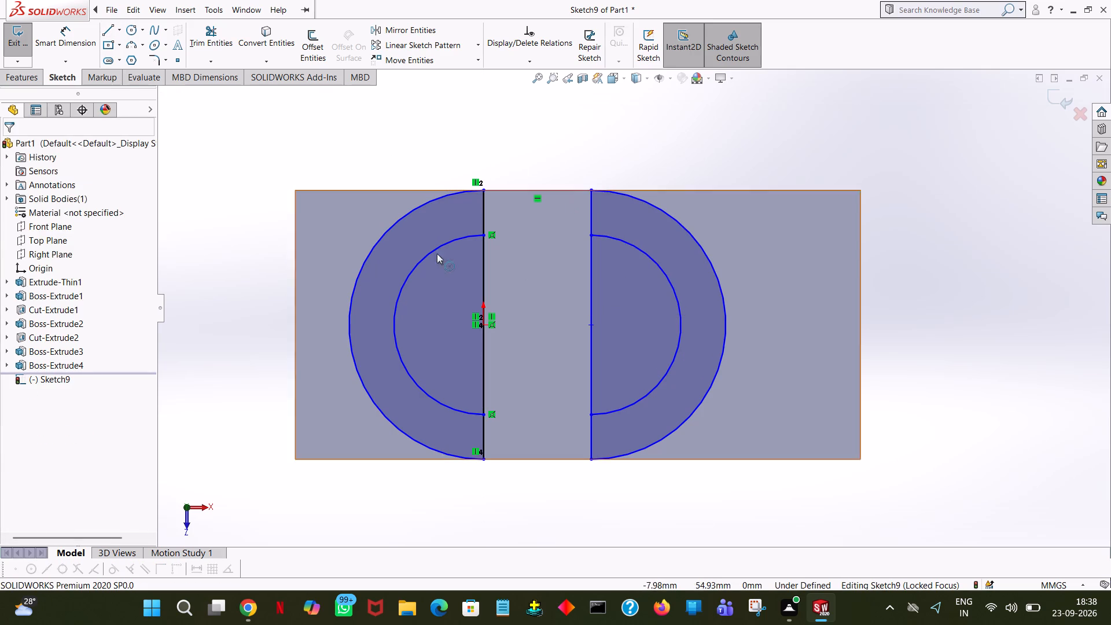
# Draw a 60 mm horizontal line along the plate's lower long edge joining the lower ends of the two outer semicircles.
pyautogui.click(104, 31)
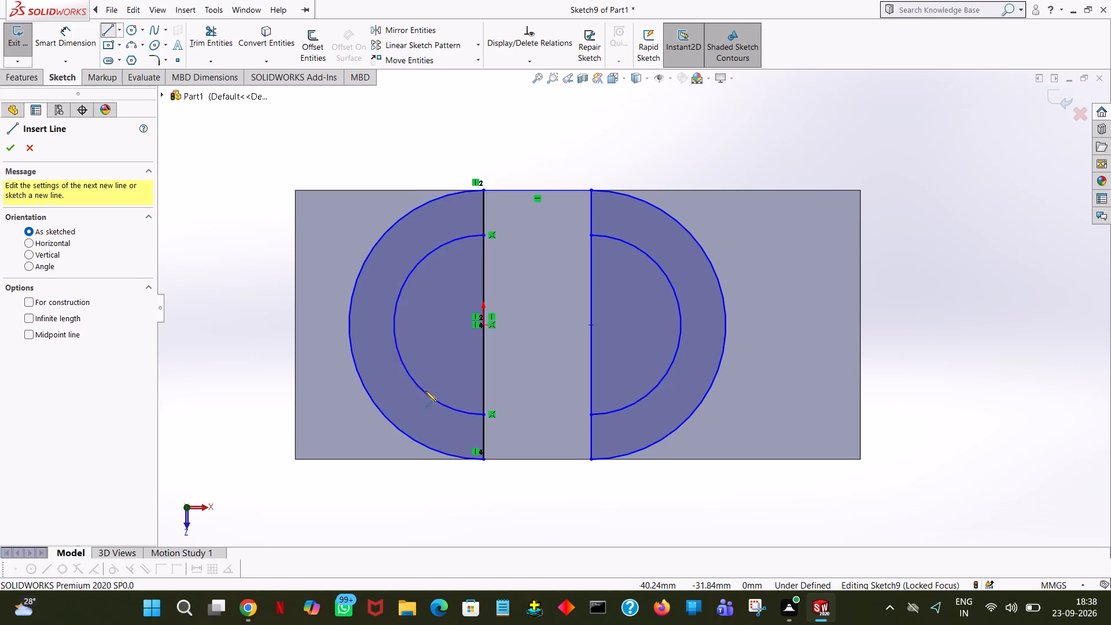
pyautogui.click(482, 459)
pyautogui.click(590, 460)
pyautogui.rightClick(590, 460)
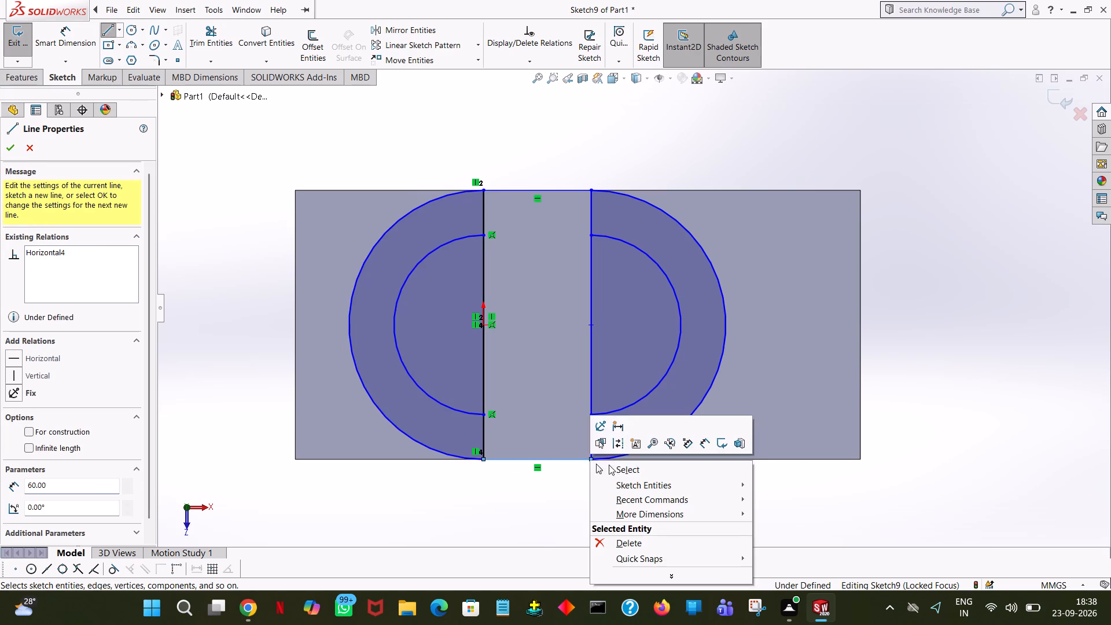
pyautogui.click(610, 466)
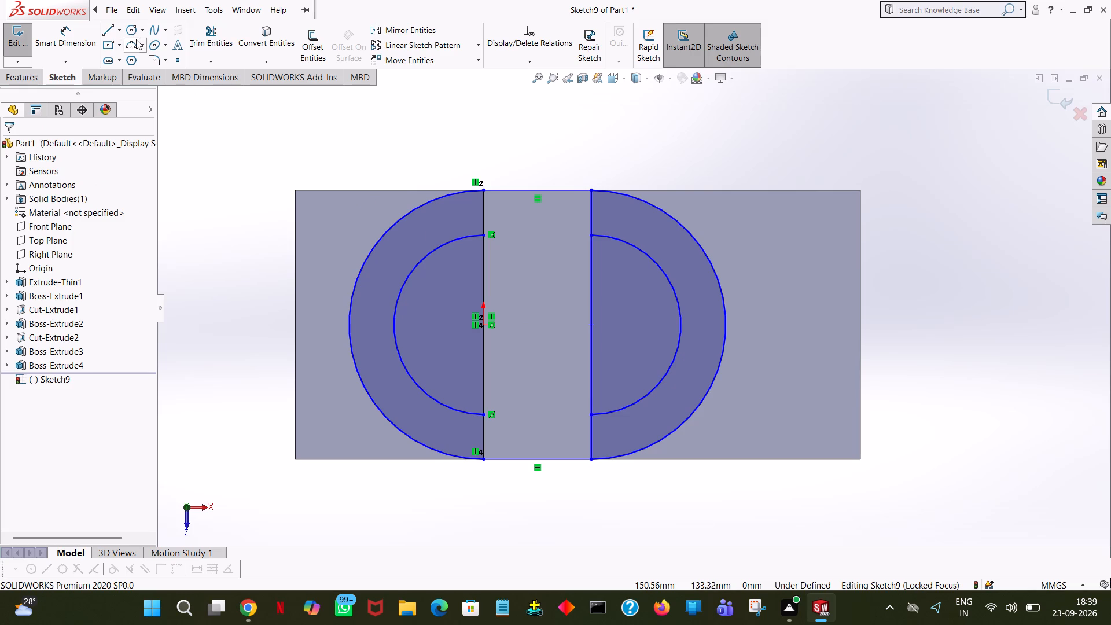
# Trim away all segments of the two vertical lines that close off the semicircles, leaving only the arcs and the horizontal lines.
pyautogui.click(114, 31)
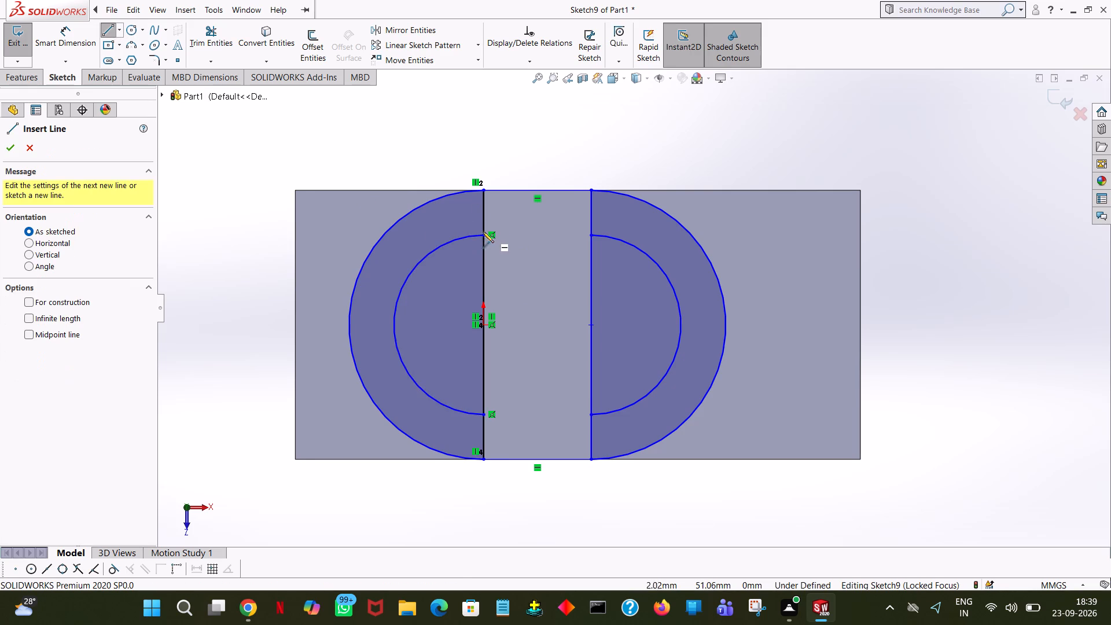
pyautogui.click(33, 152)
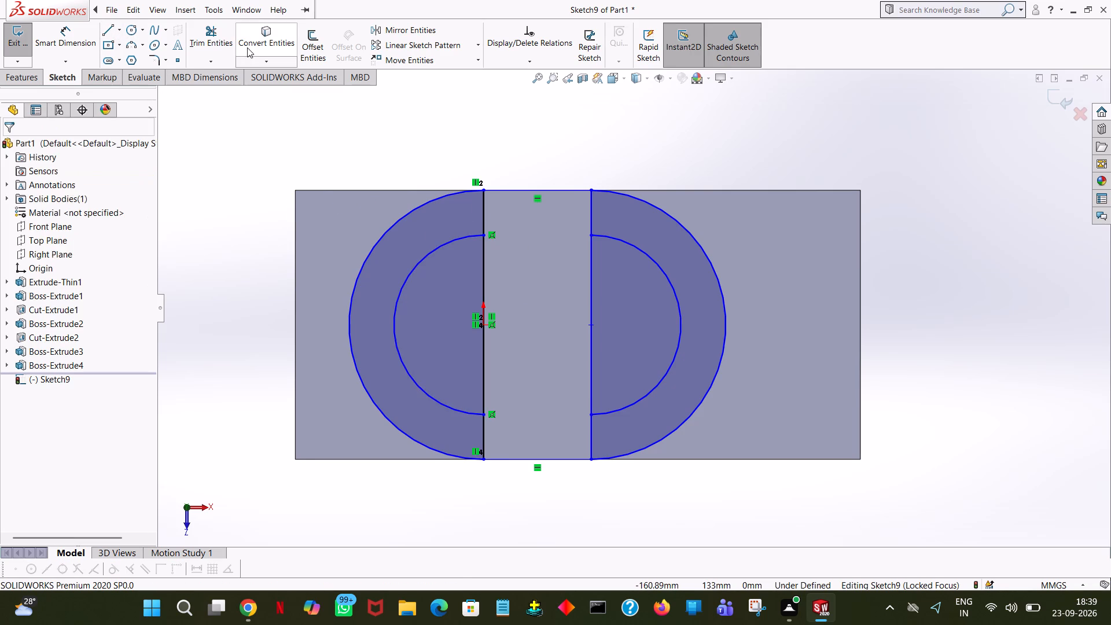
pyautogui.click(223, 39)
pyautogui.click(481, 219)
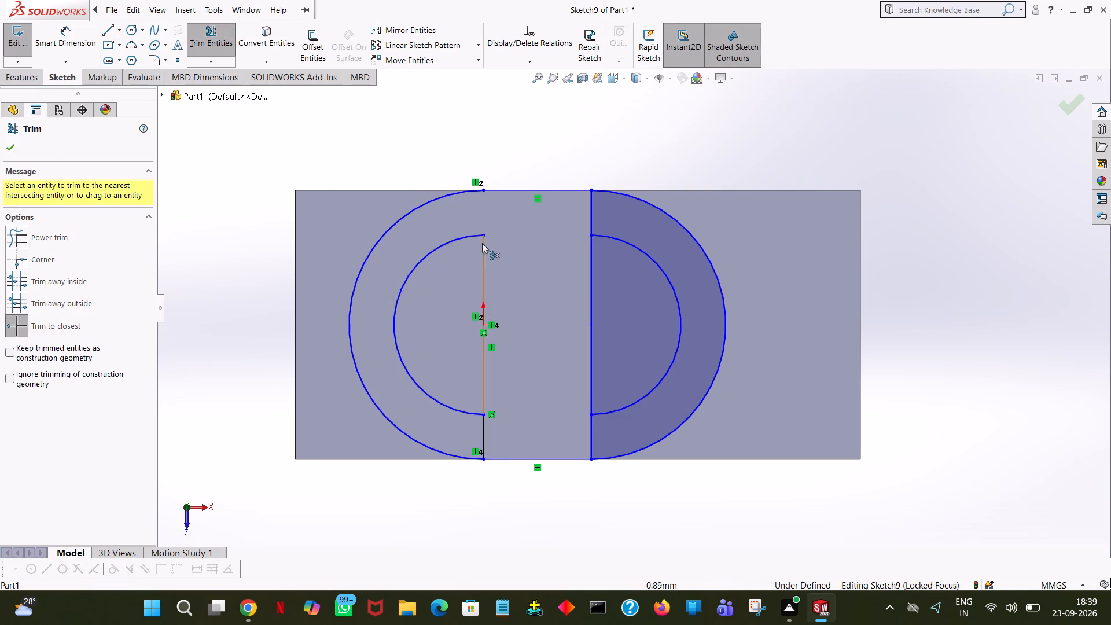
pyautogui.click(481, 251)
pyautogui.click(484, 436)
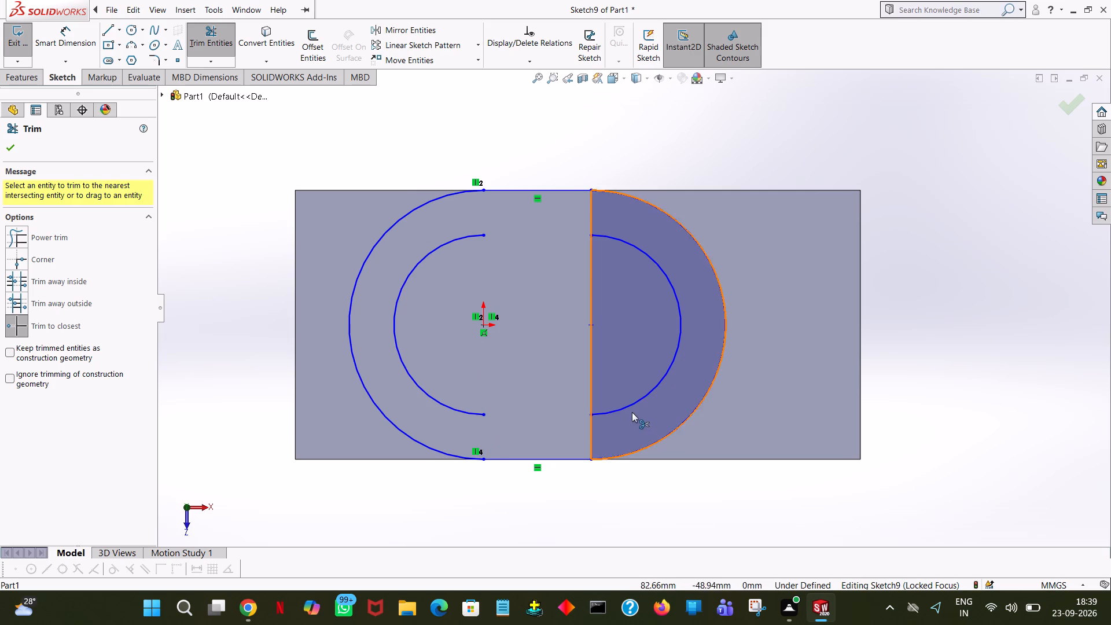
pyautogui.click(590, 435)
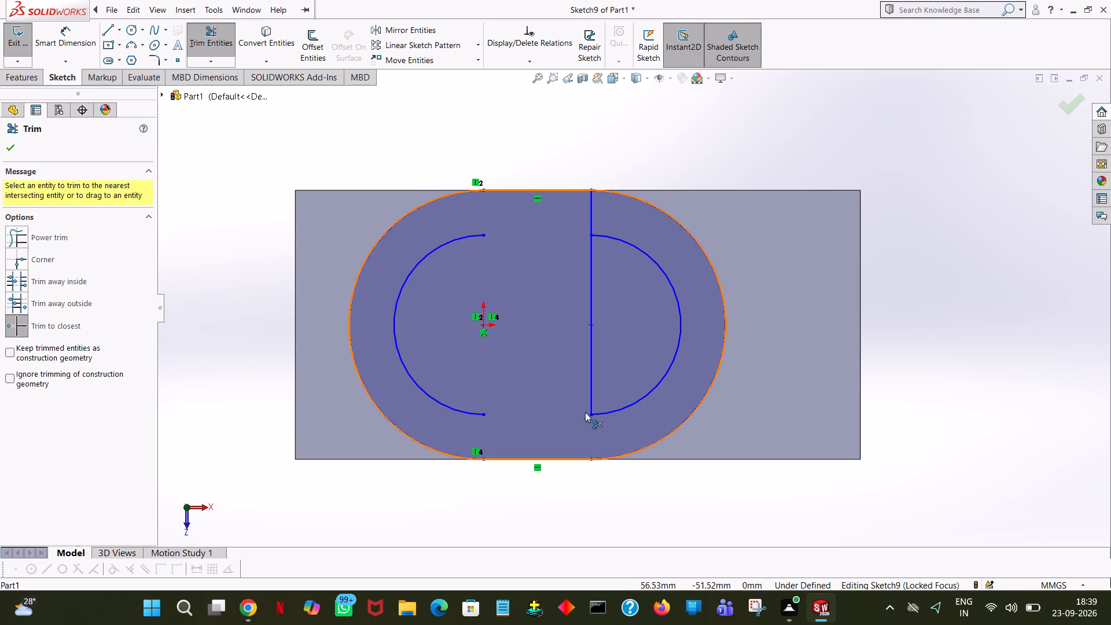
pyautogui.click(592, 385)
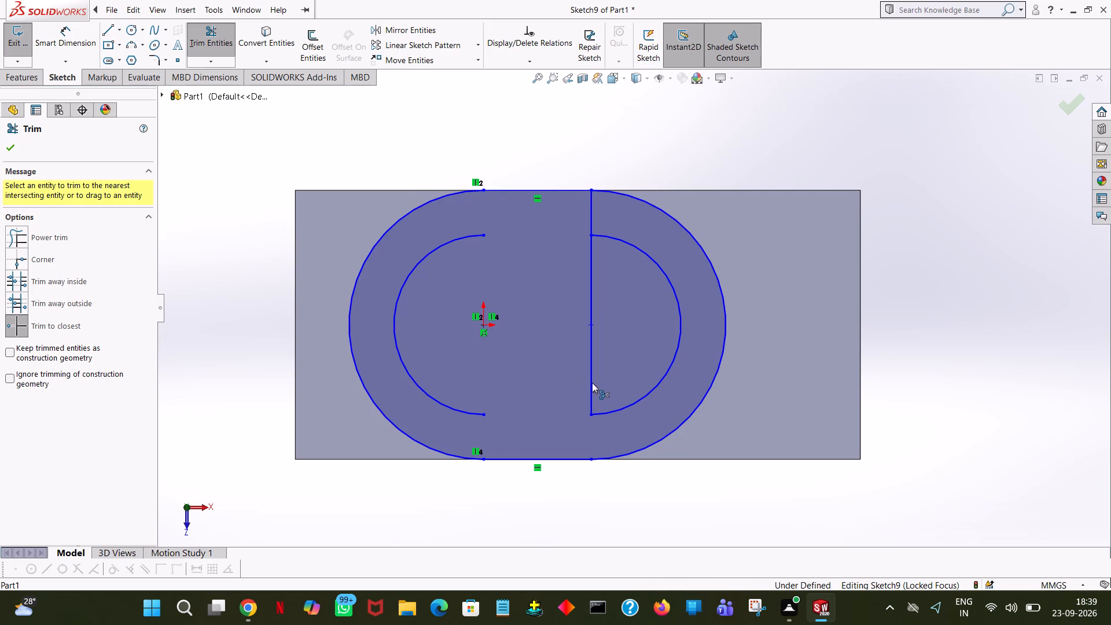
pyautogui.click(588, 216)
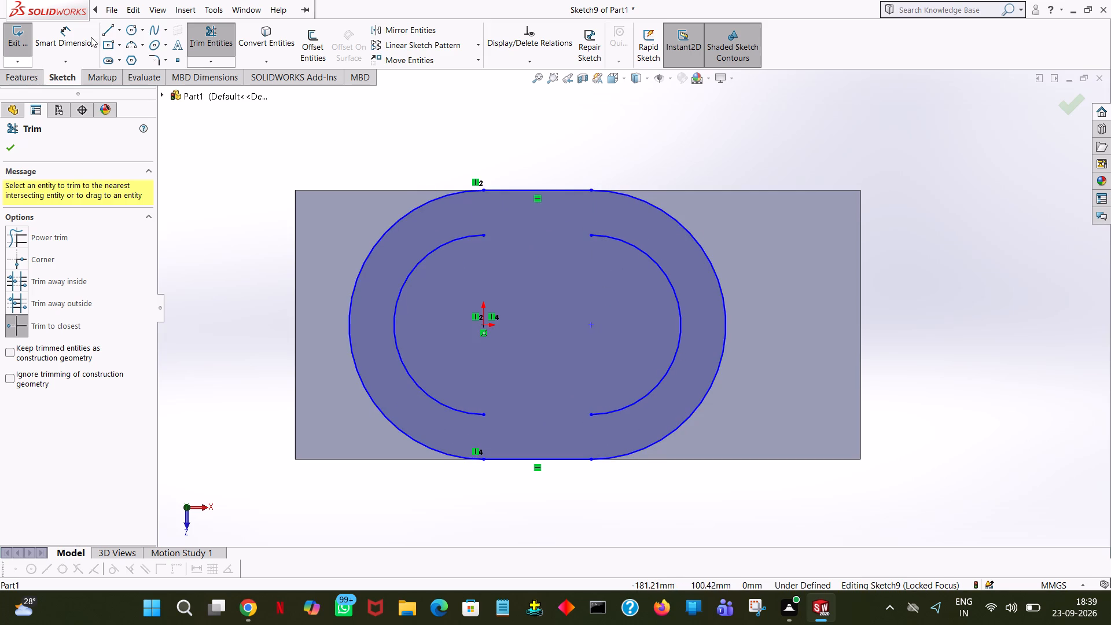
# Draw a 60 mm horizontal line joining the upper ends of the two inner semicircles.
pyautogui.click(105, 28)
pyautogui.click(485, 237)
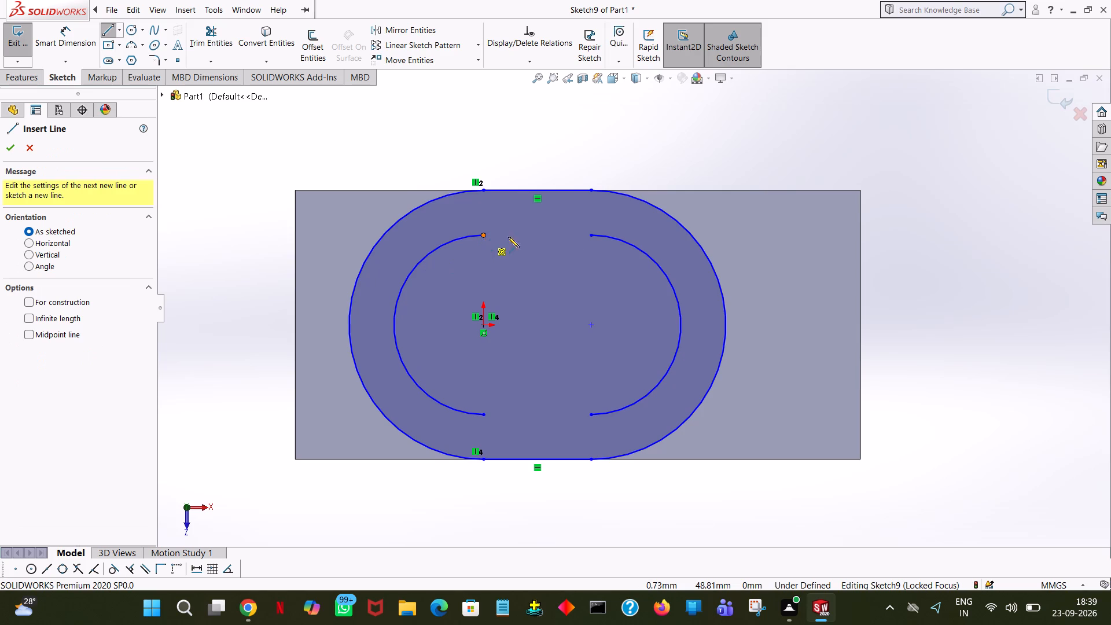
pyautogui.click(591, 237)
pyautogui.rightClick(591, 237)
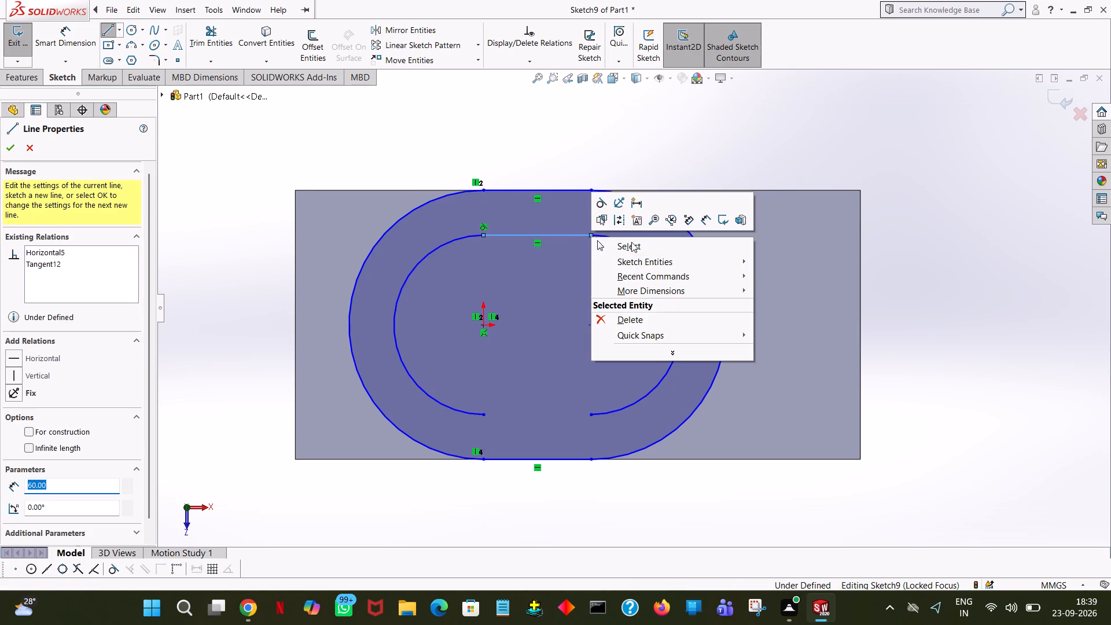
pyautogui.click(631, 242)
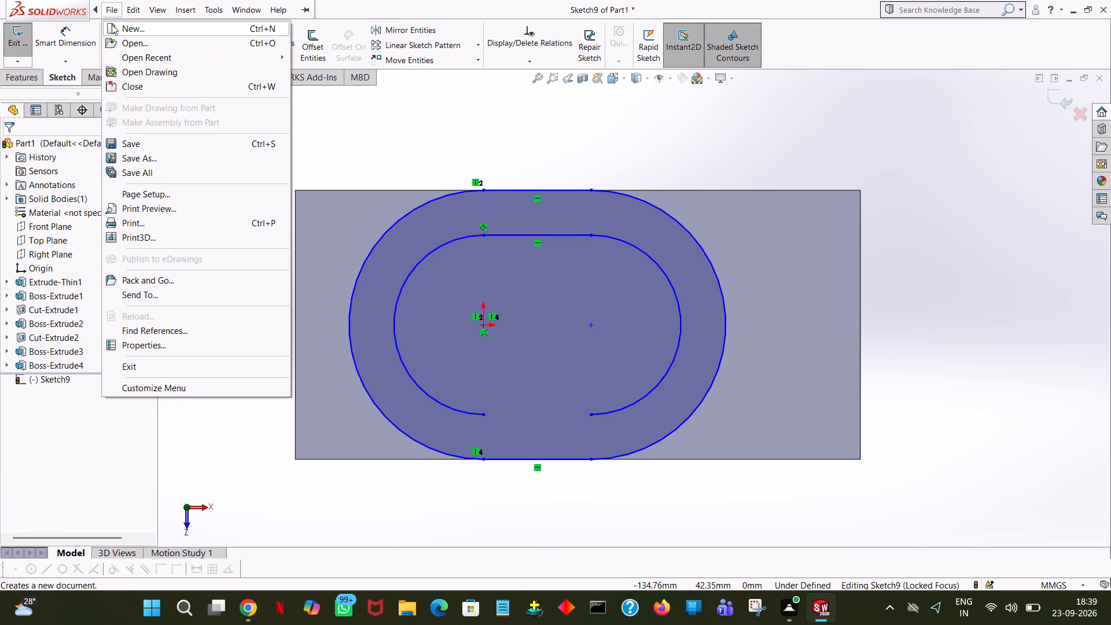
# Draw a 60 mm horizontal line joining the lower ends of the two inner semicircles to close the inner slot outline.
pyautogui.click(296, 105)
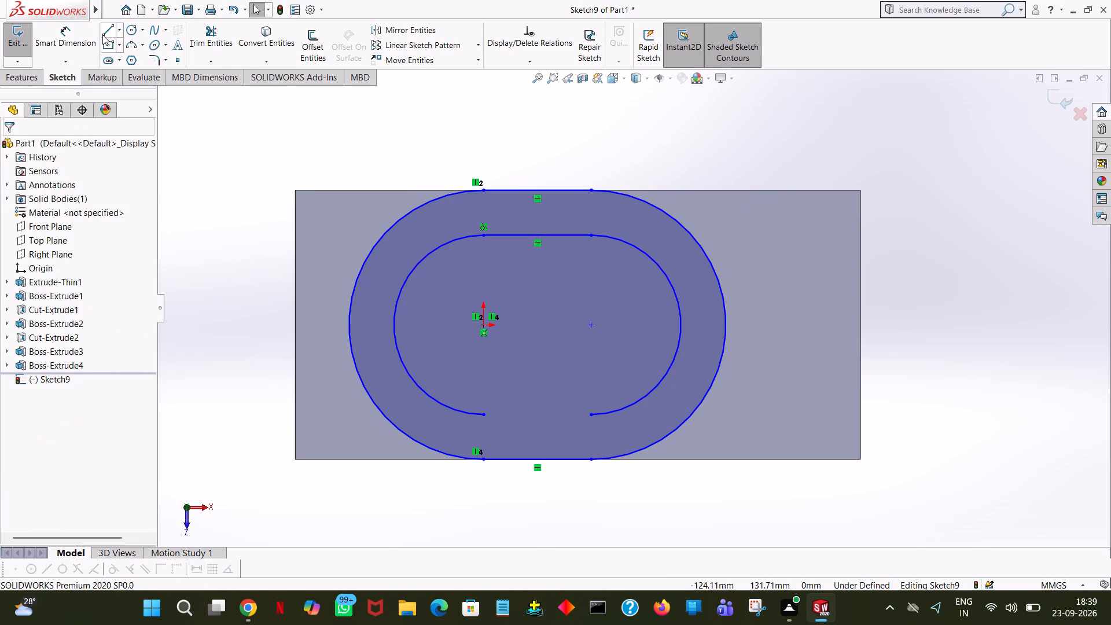
pyautogui.click(102, 34)
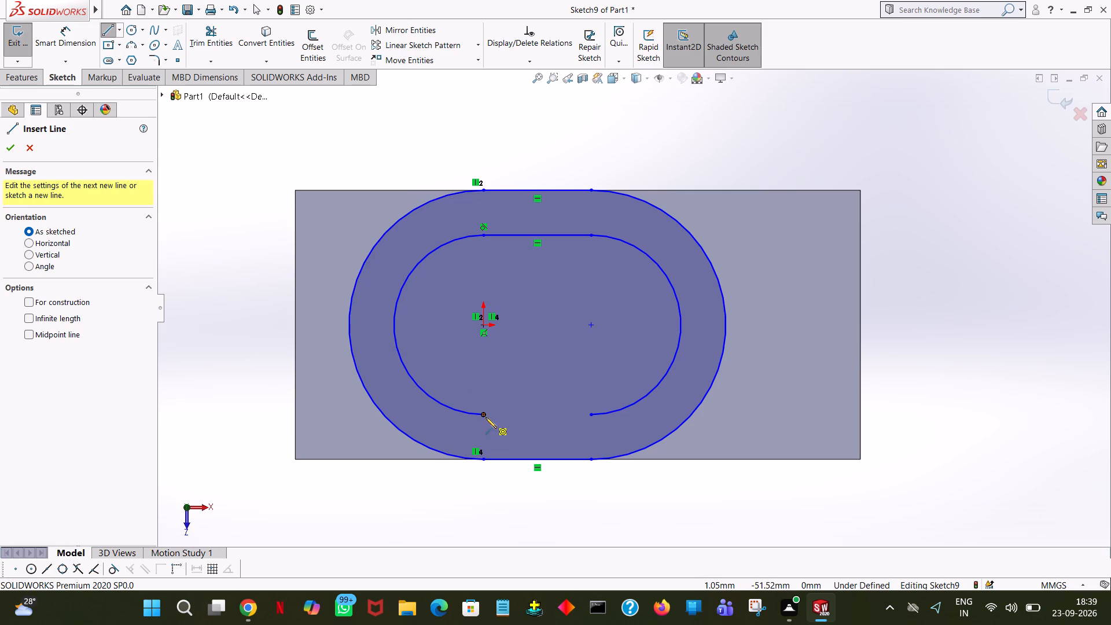
pyautogui.click(485, 417)
pyautogui.click(591, 416)
pyautogui.rightClick(591, 416)
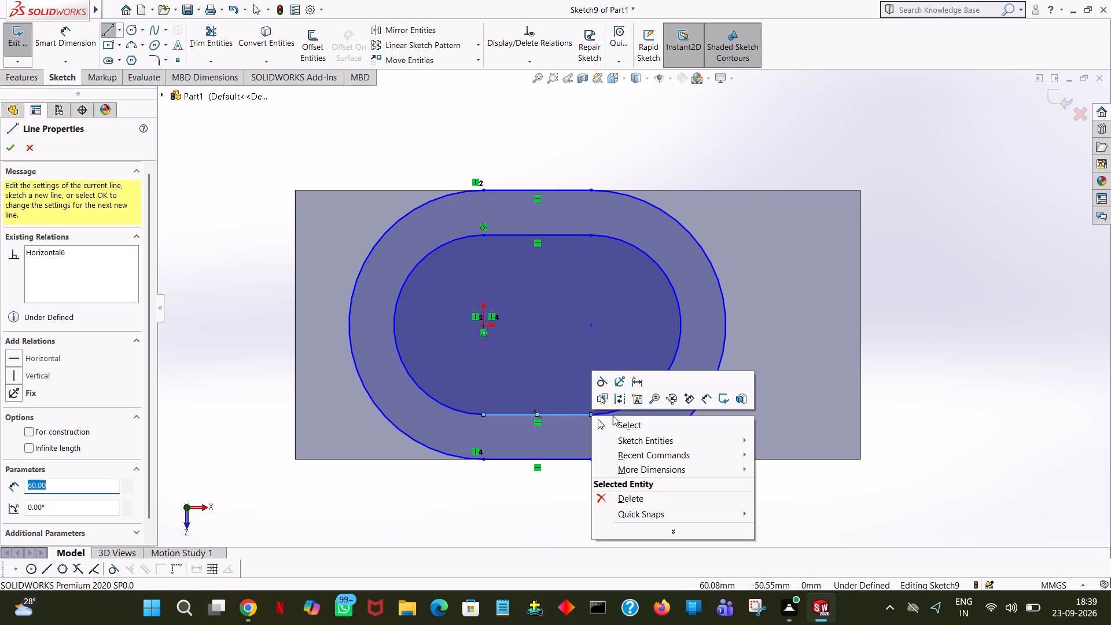
pyautogui.click(624, 425)
pyautogui.click(700, 156)
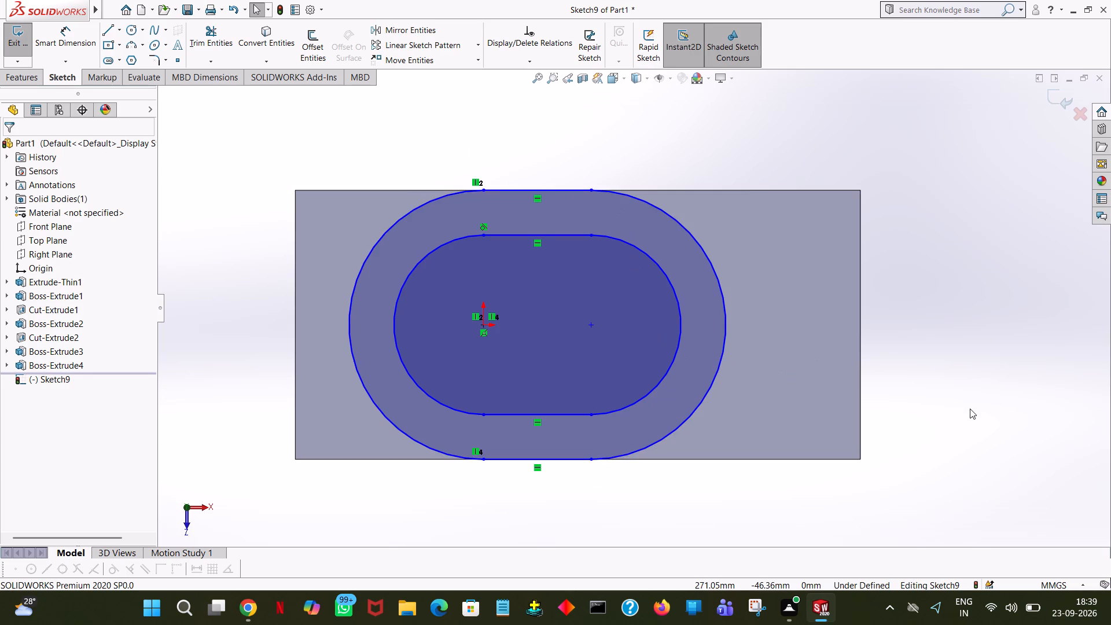
# Set up a blind boss extrusion of the ring between the two slot outlines with a depth of 213-45+42+18 mm.
pyautogui.moveTo(970, 409); pyautogui.dragTo(970, 175, button='middle')
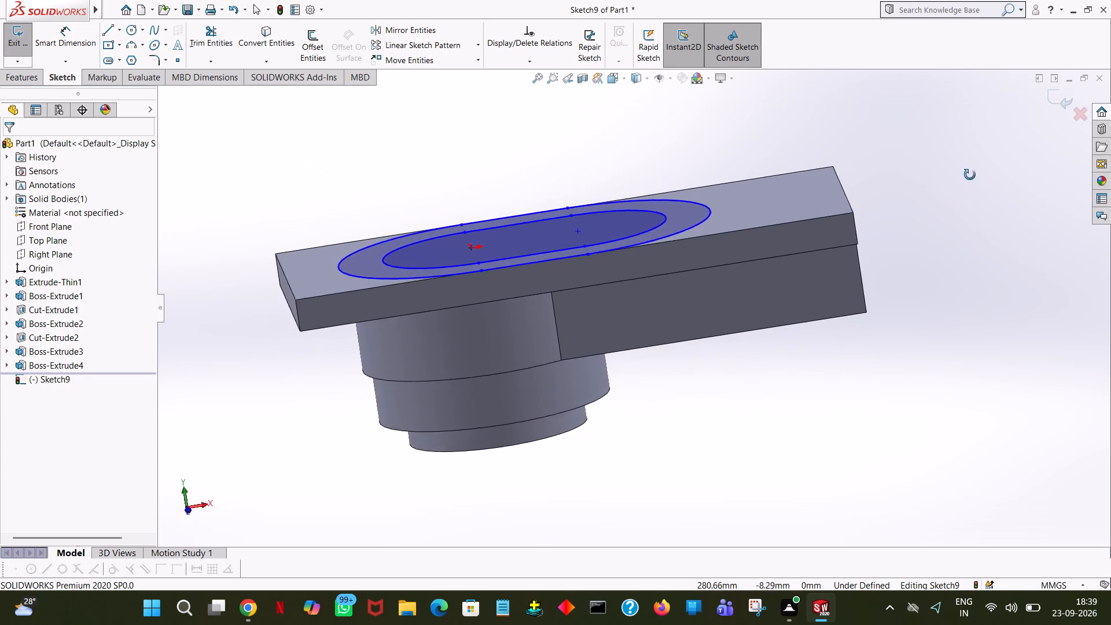
pyautogui.moveTo(970, 175); pyautogui.dragTo(978, 216, button='middle')
pyautogui.click(25, 80)
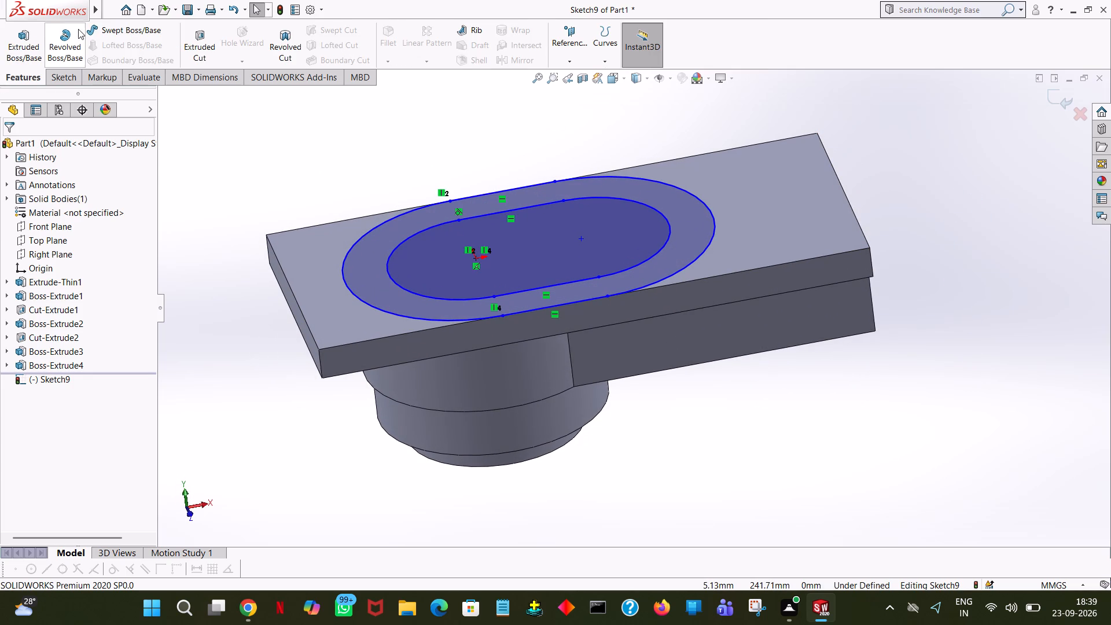
pyautogui.click(29, 43)
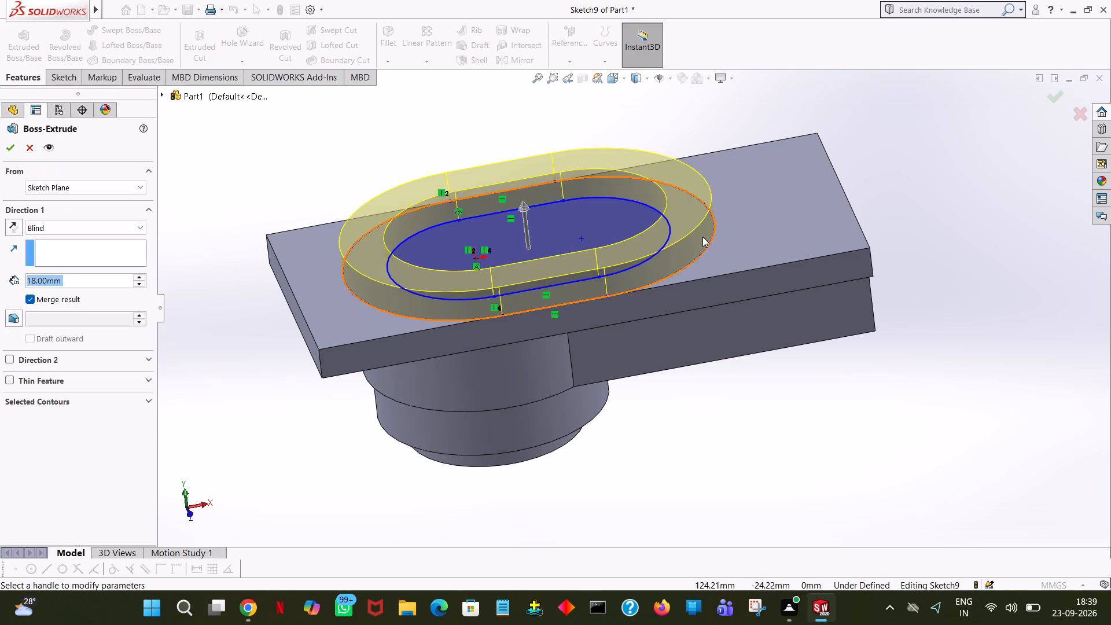
pyautogui.moveTo(735, 421); pyautogui.dragTo(742, 292, button='middle')
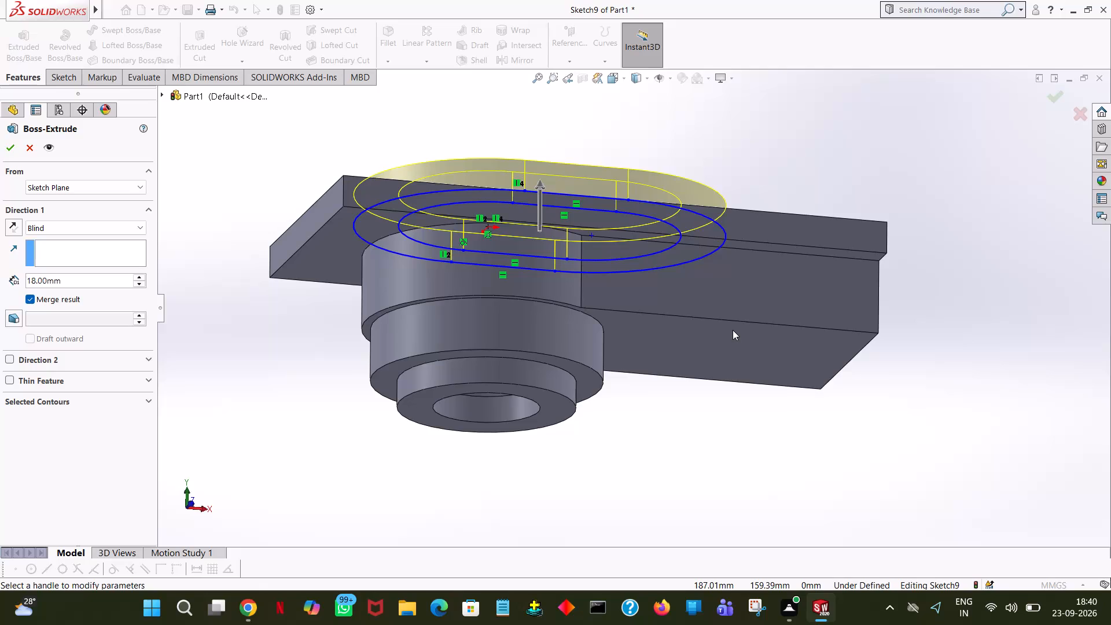
pyautogui.doubleClick(97, 276)
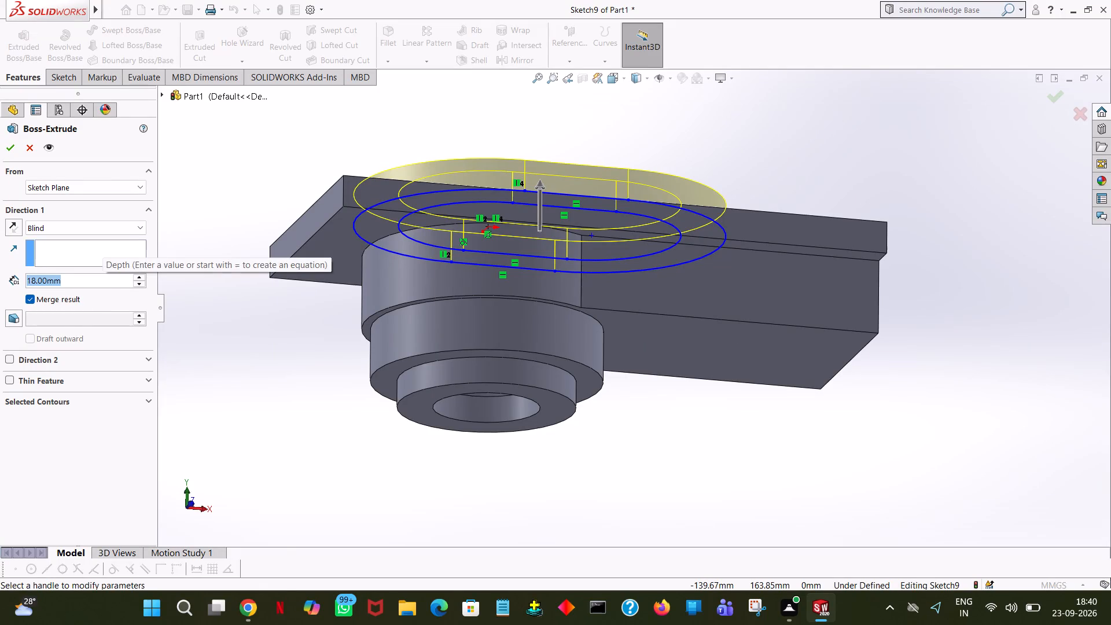
pyautogui.write('213-')
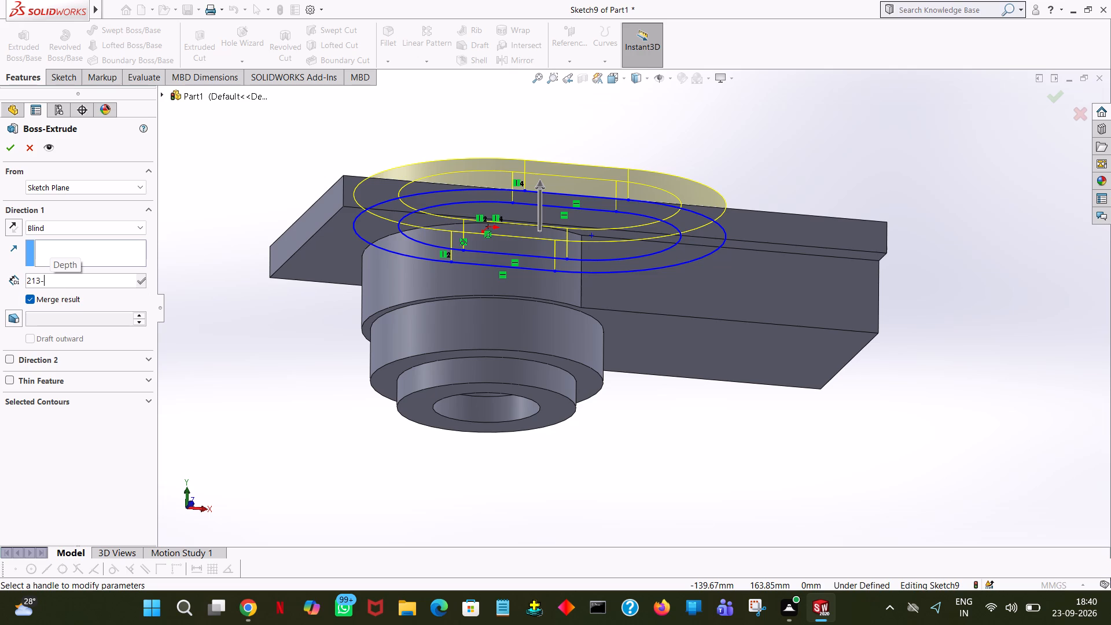
pyautogui.write('45+')
pyautogui.write('42')
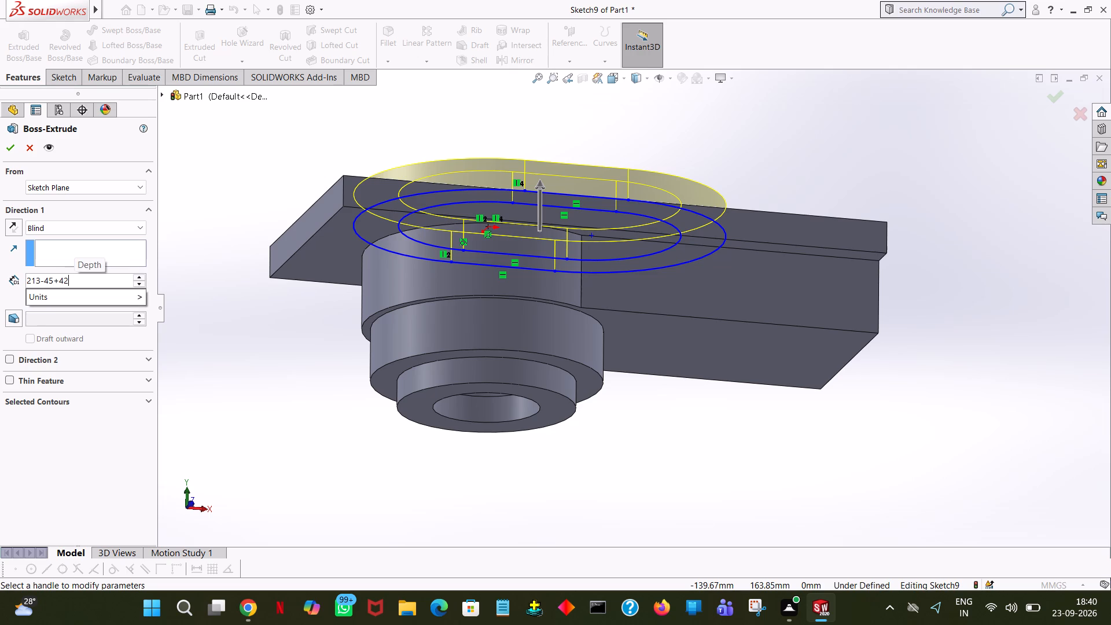
pyautogui.write('+18')
pyautogui.press('Return')
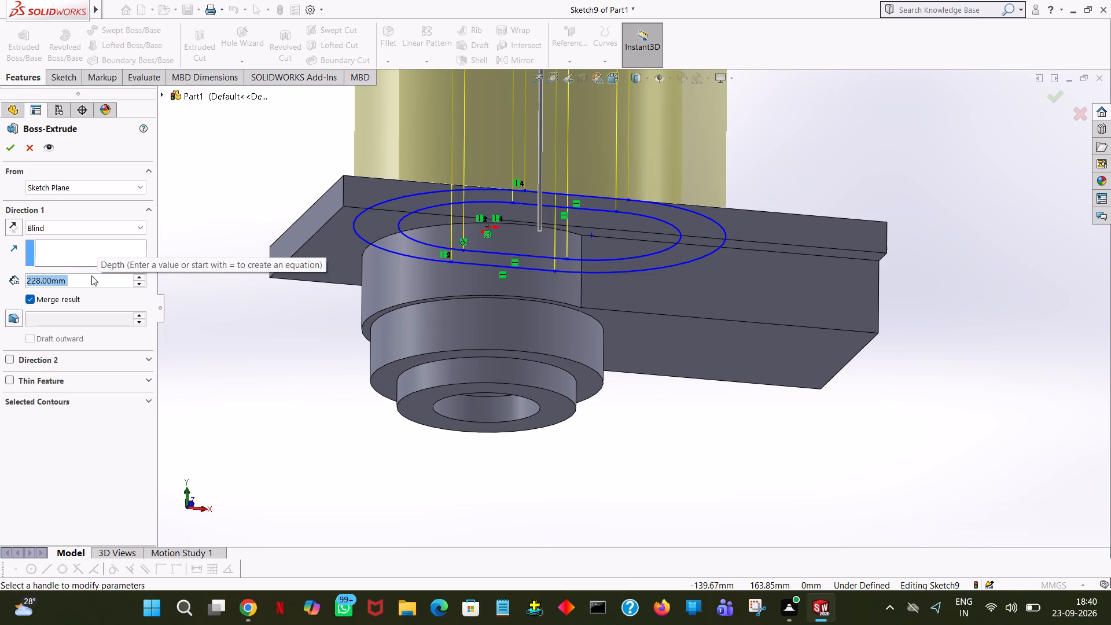
pyautogui.write('213')
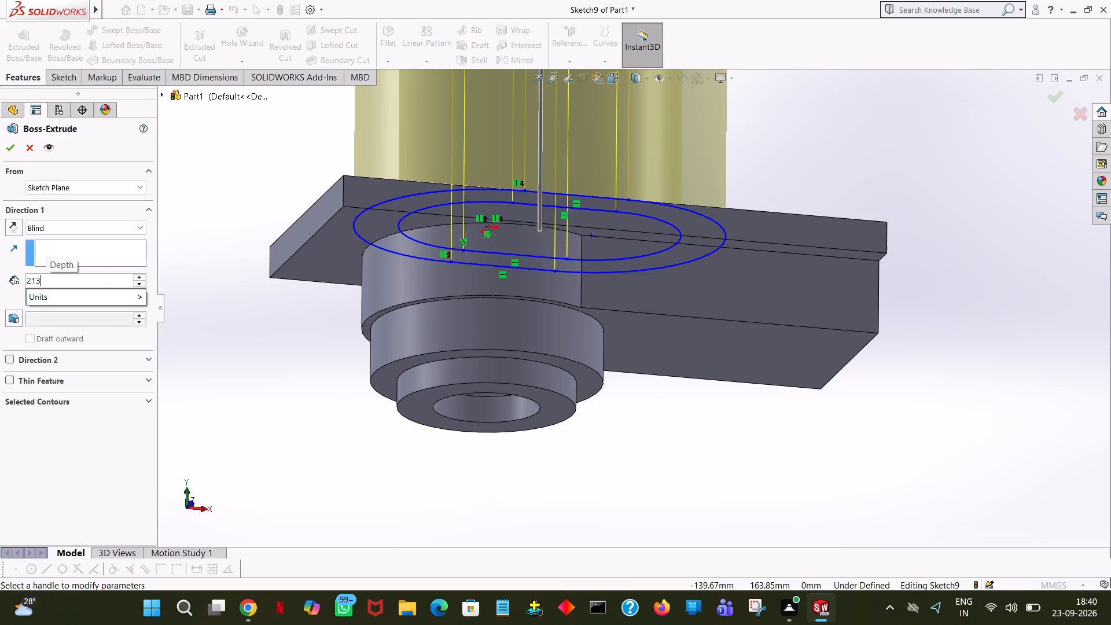
pyautogui.press('-')
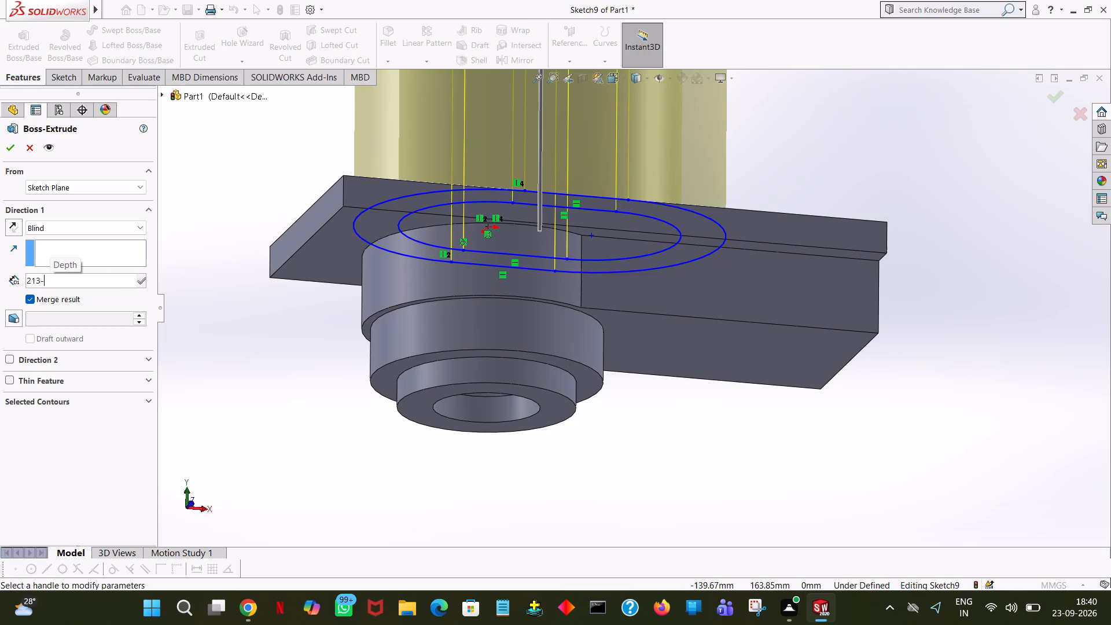
pyautogui.write('45-')
pyautogui.write('42')
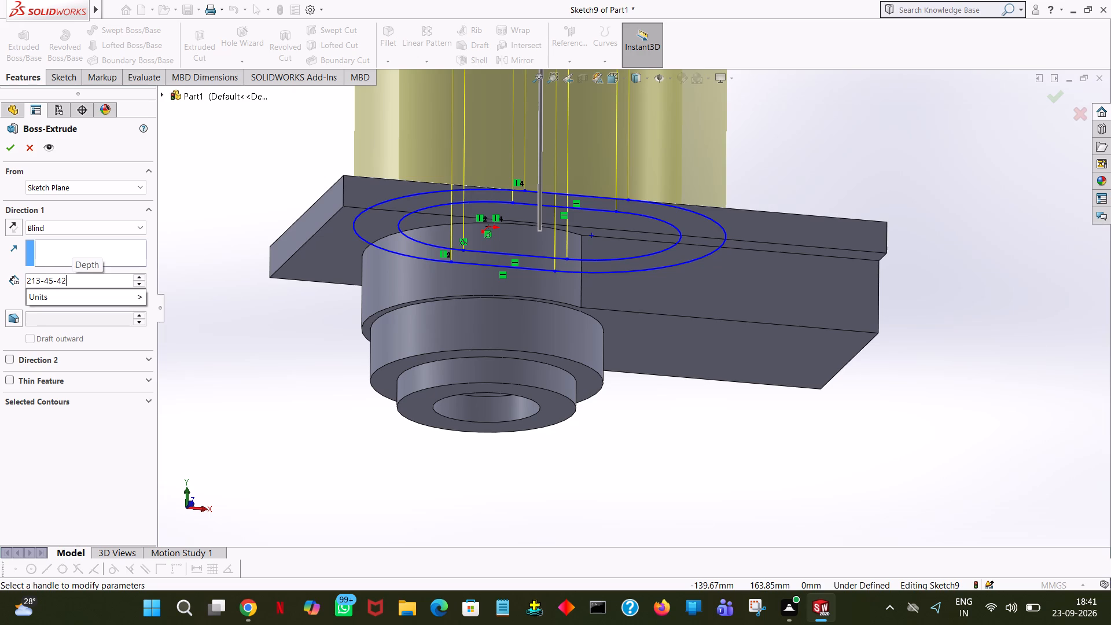
pyautogui.write('-18')
pyautogui.press('Return')
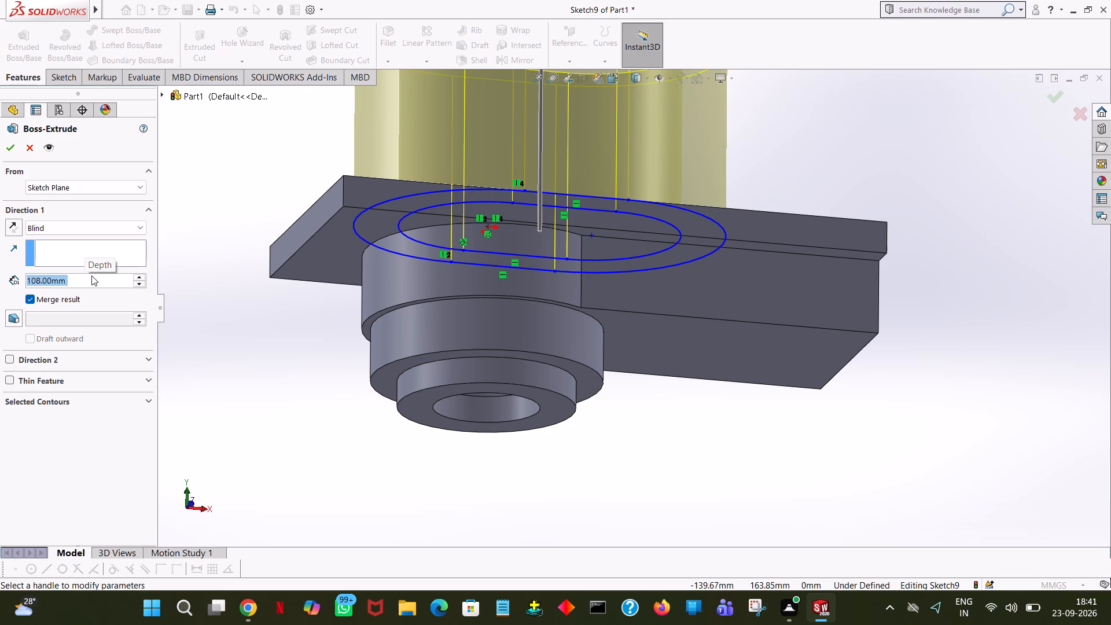
pyautogui.click(285, 320)
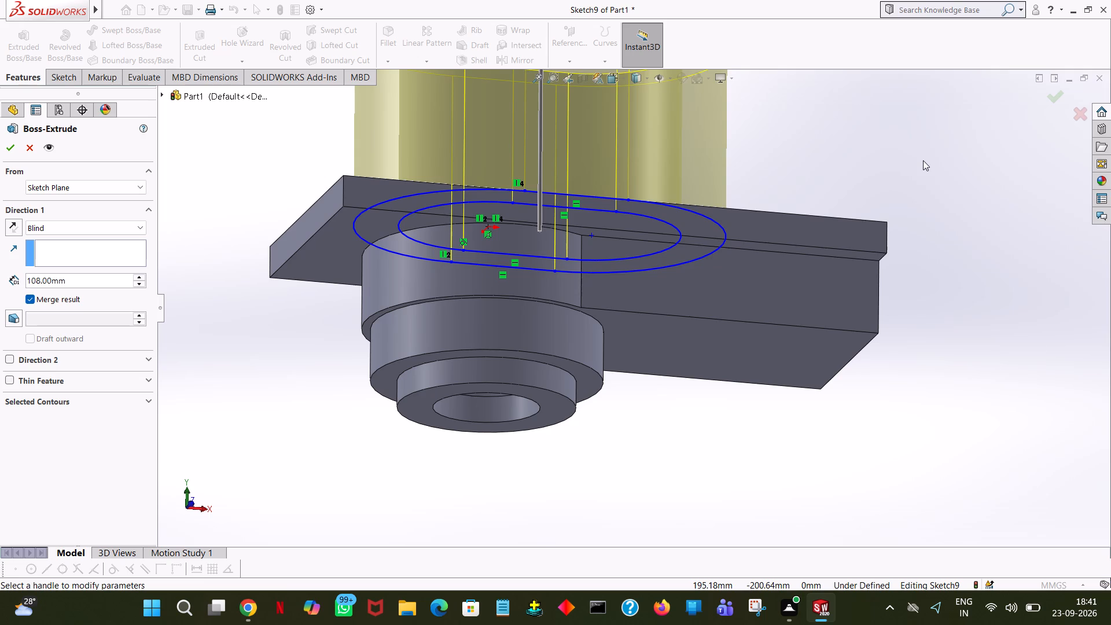
pyautogui.keyDown('ctrl'); pyautogui.moveTo(923, 160); pyautogui.dragTo(960, 282, button='middle'); pyautogui.keyUp('ctrl')
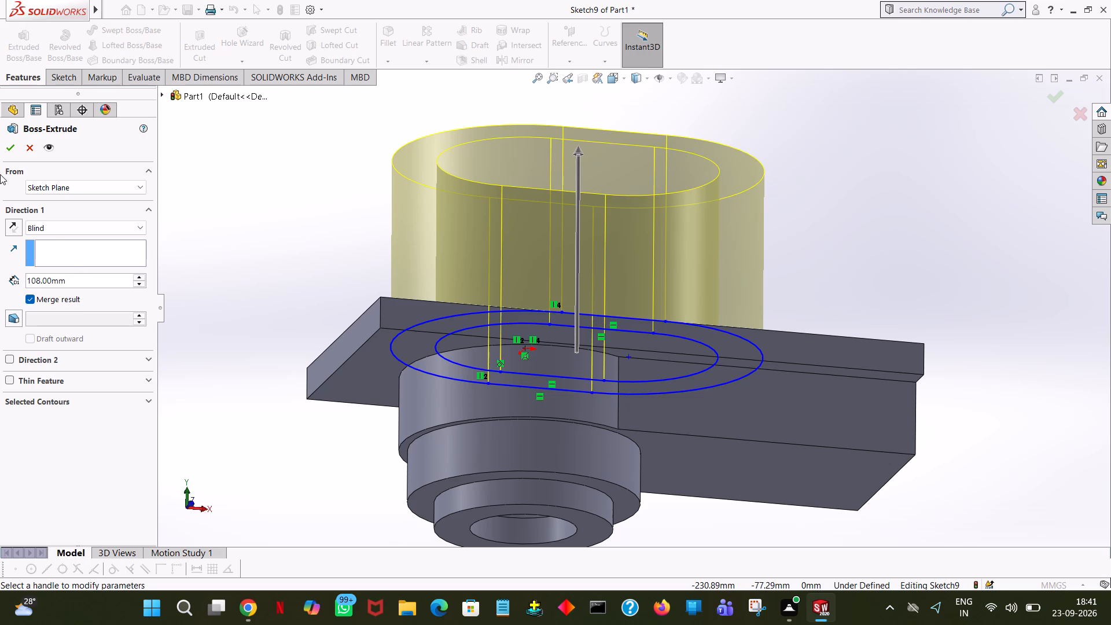
pyautogui.click(8, 149)
pyautogui.click(263, 209)
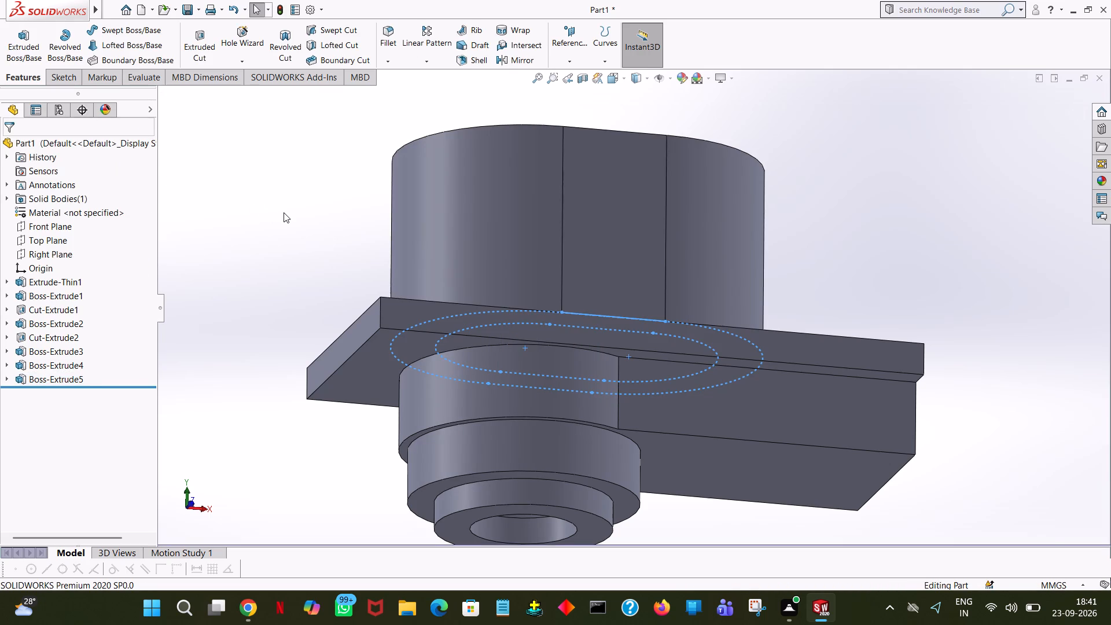
# Start a boss-extrude sketch on the plate's upper face beside the slot-shaped boss, oriented face-on.
pyautogui.moveTo(284, 212); pyautogui.dragTo(288, 319, button='middle')
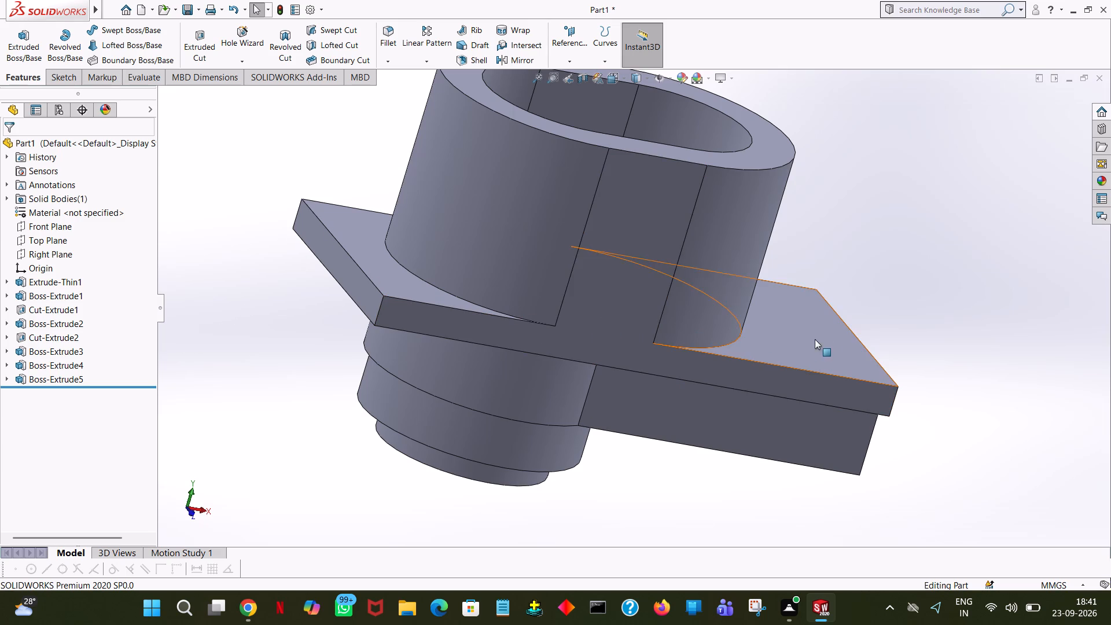
pyautogui.moveTo(1009, 355); pyautogui.dragTo(955, 349, button='middle')
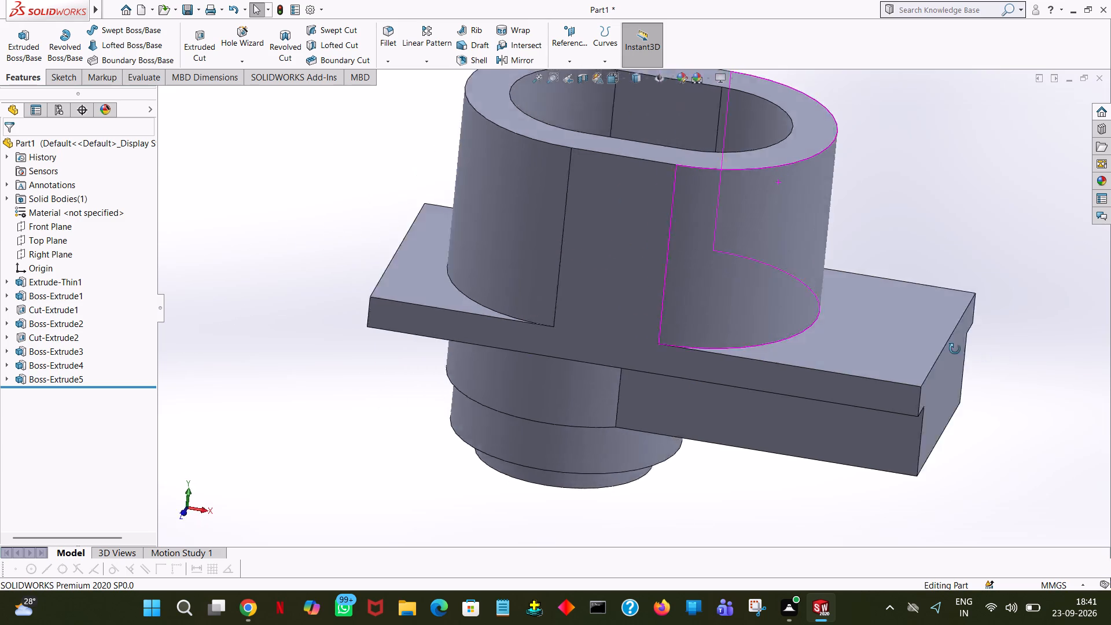
pyautogui.moveTo(955, 349); pyautogui.dragTo(937, 338, button='middle')
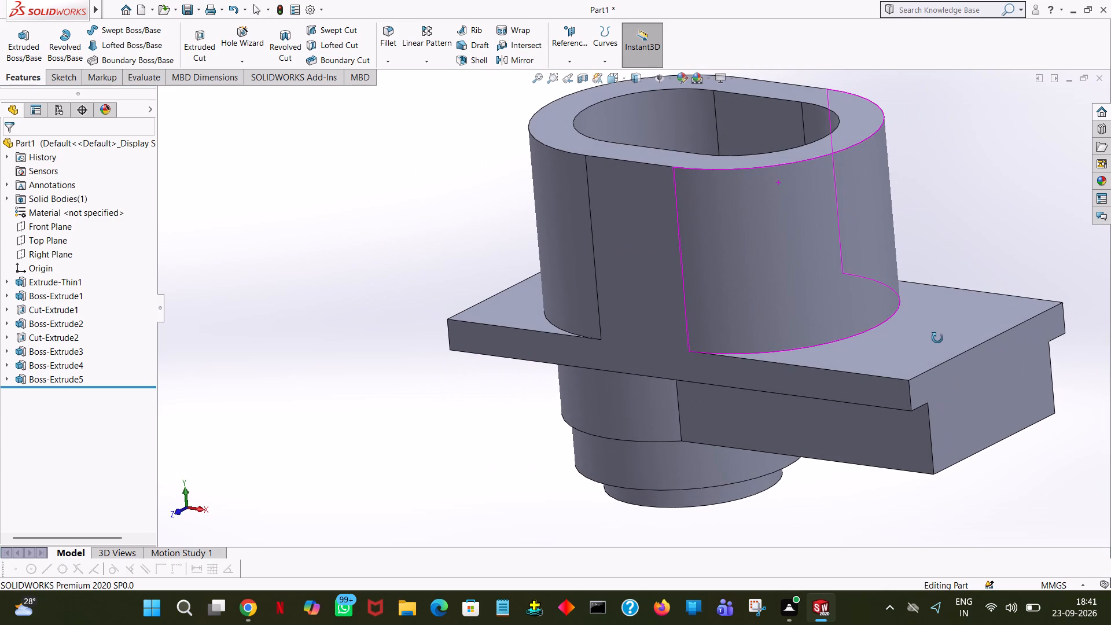
pyautogui.moveTo(937, 338); pyautogui.dragTo(937, 339, button='middle')
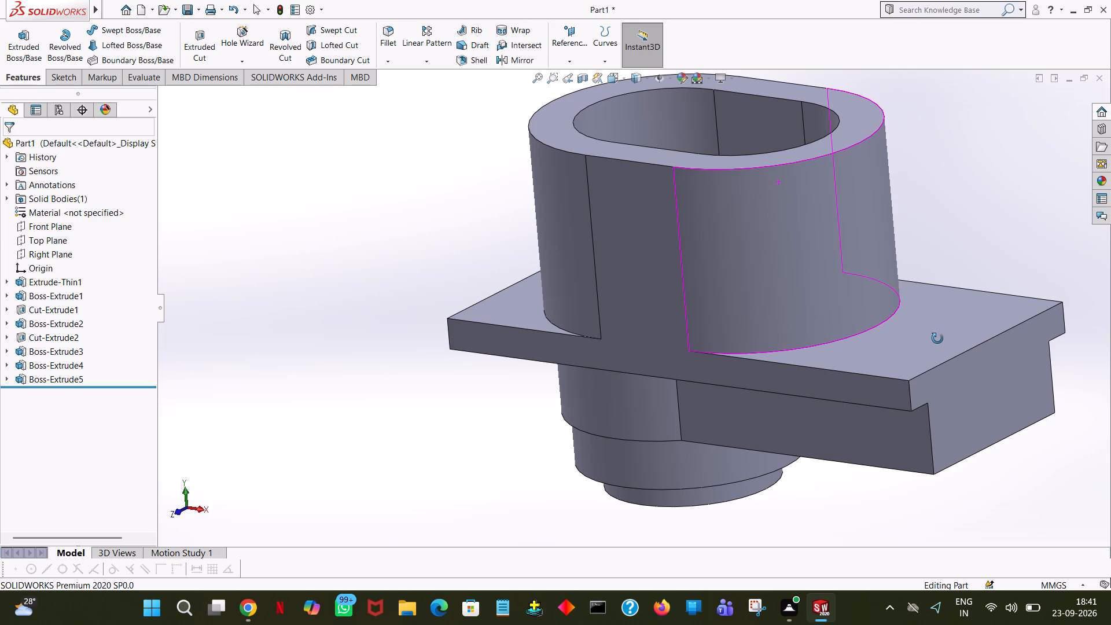
pyautogui.moveTo(937, 339); pyautogui.dragTo(941, 343, button='middle')
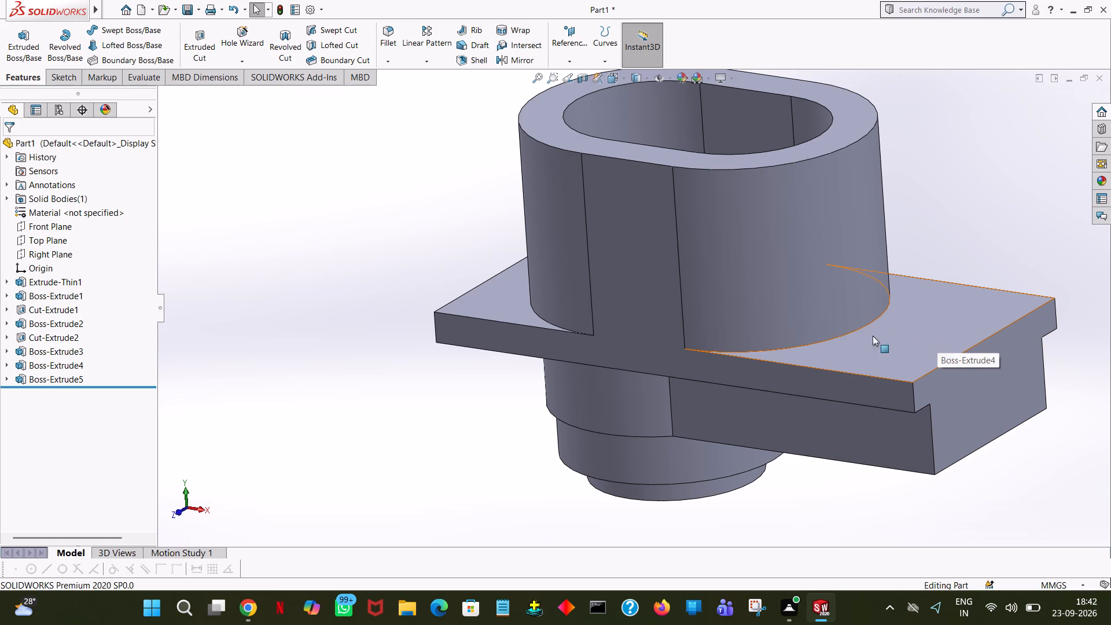
pyautogui.click(33, 46)
pyautogui.click(932, 342)
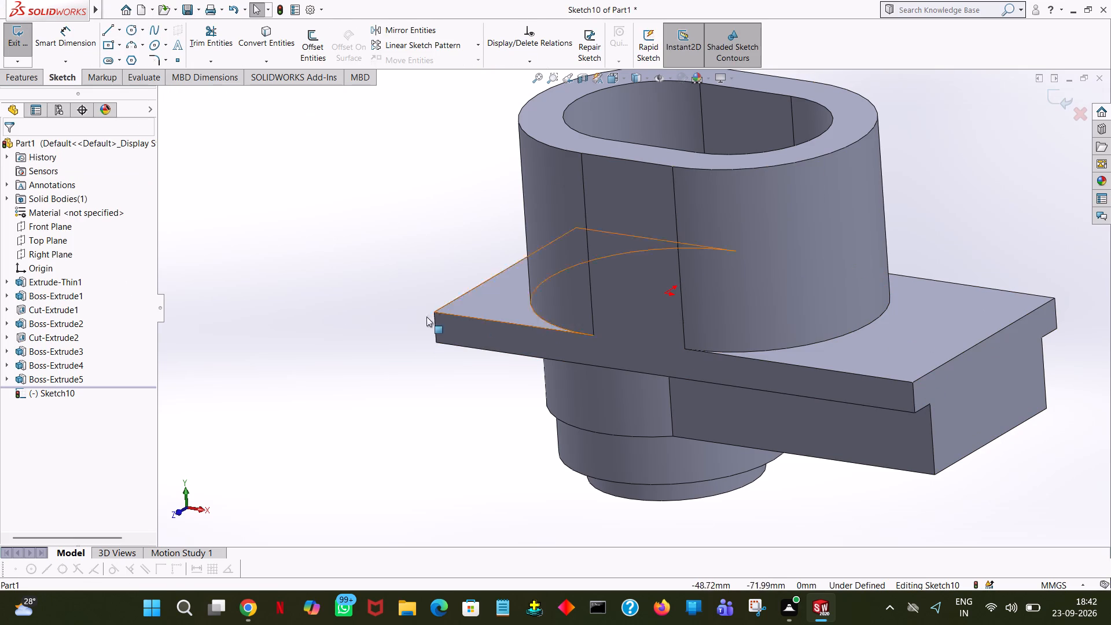
pyautogui.press('space')
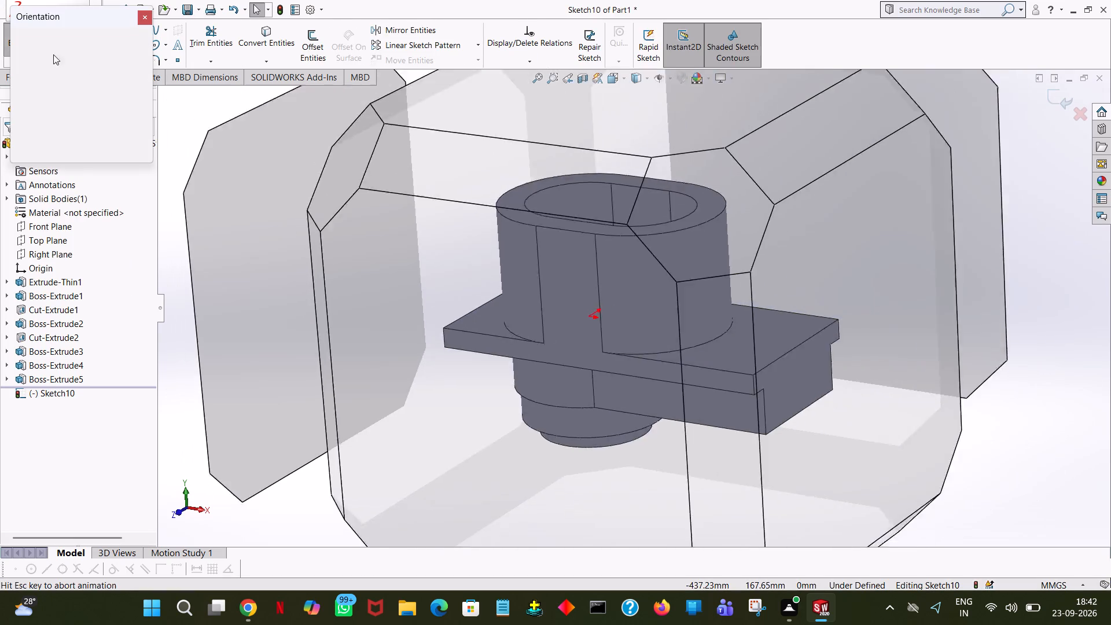
pyautogui.click(144, 84)
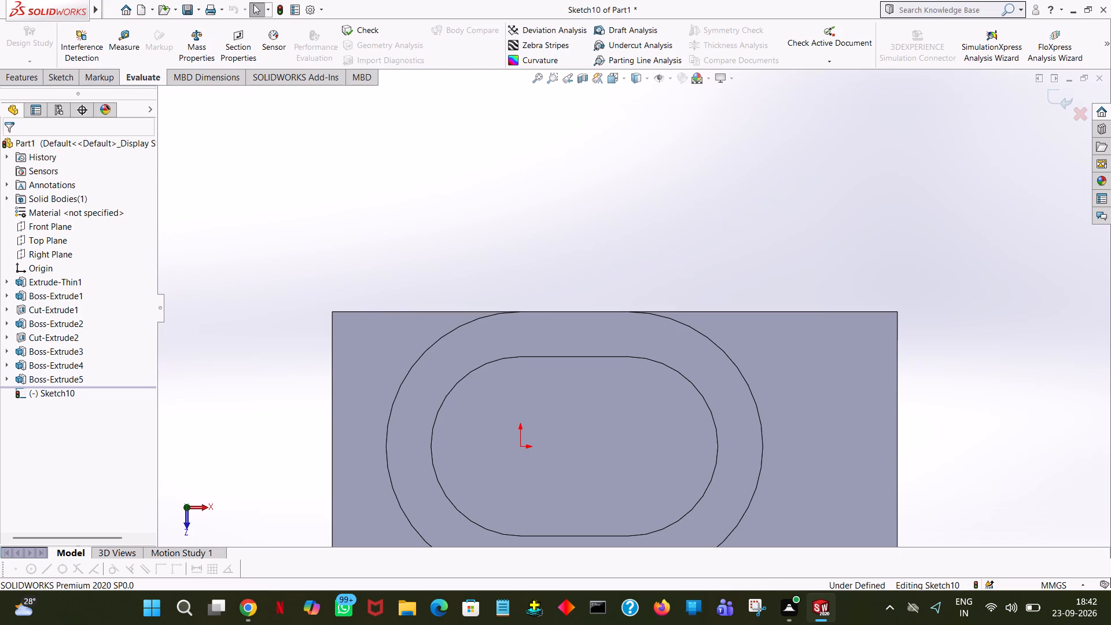
pyautogui.keyDown('ctrl'); pyautogui.moveTo(921, 456); pyautogui.dragTo(921, 305, button='middle'); pyautogui.keyUp('ctrl')
pyautogui.middleClick(928, 330)
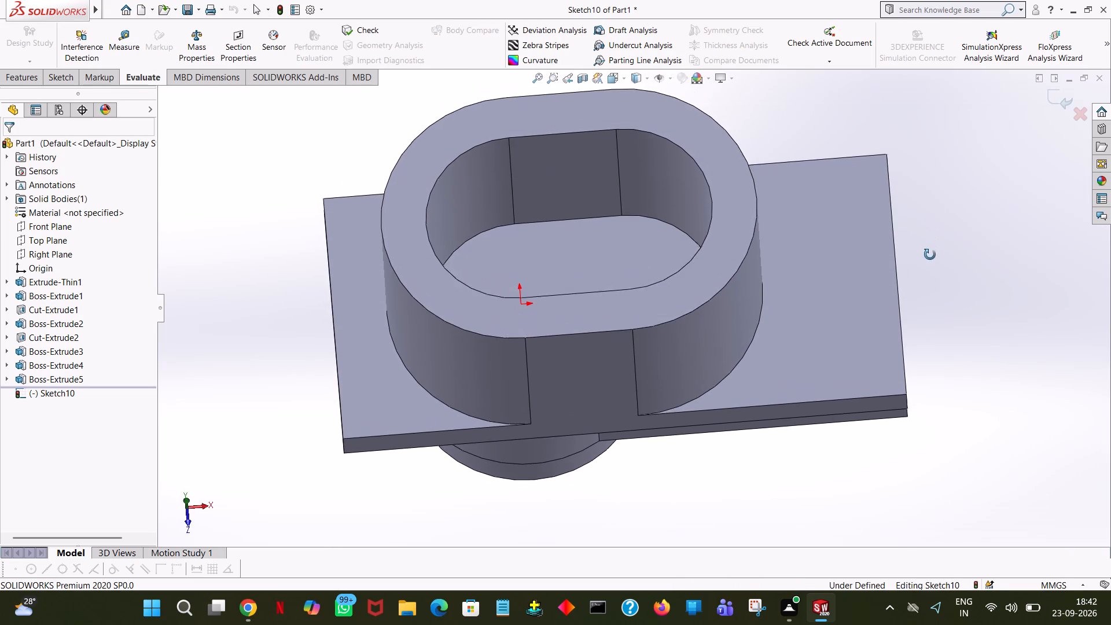
pyautogui.press('space')
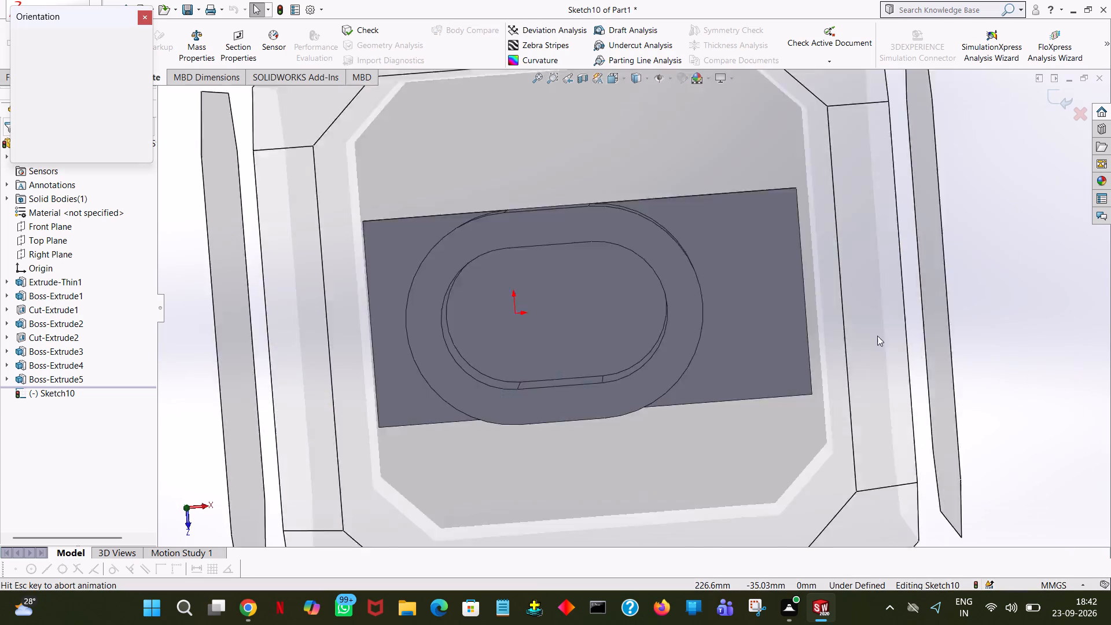
pyautogui.click(148, 81)
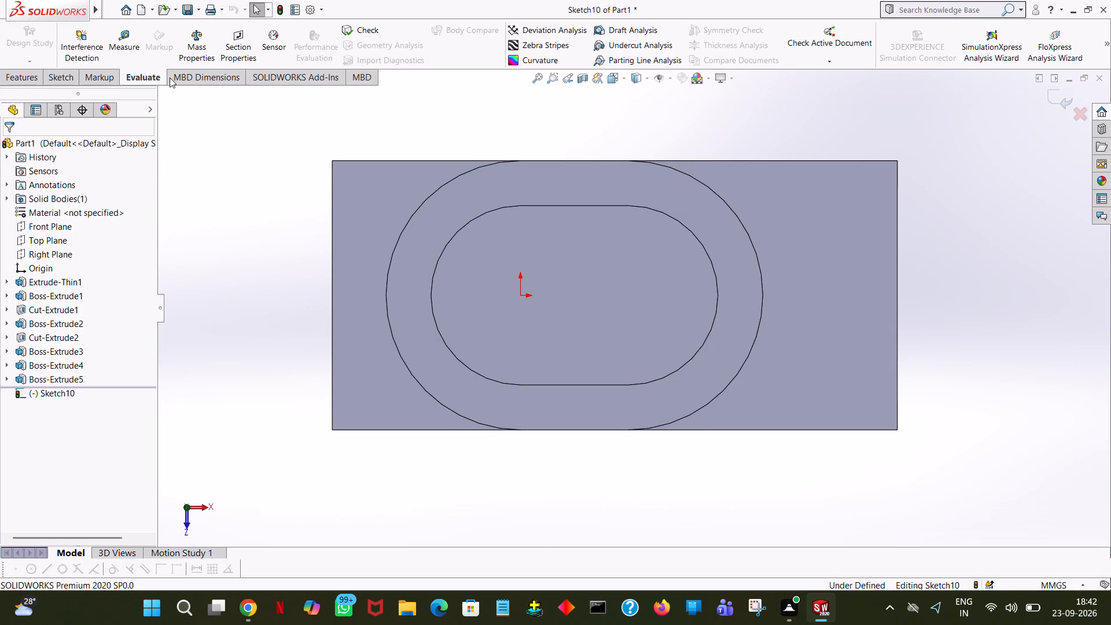
# Draw three connected 150 mm lines along the plate's edges, around its longer end between the boss's outer arc endpoints.
pyautogui.click(54, 78)
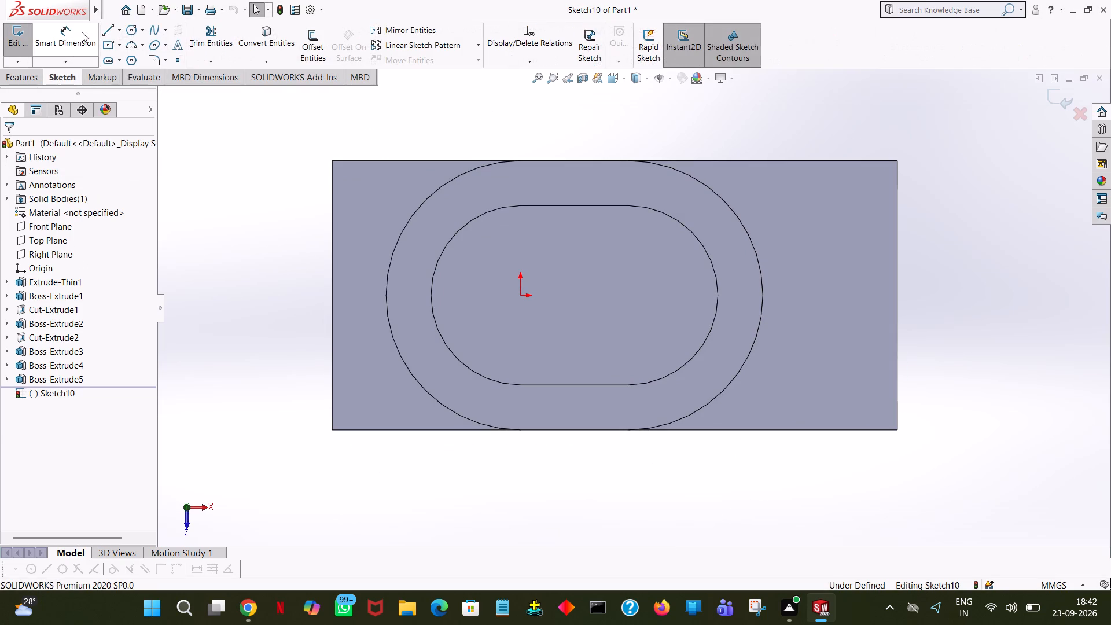
pyautogui.click(105, 29)
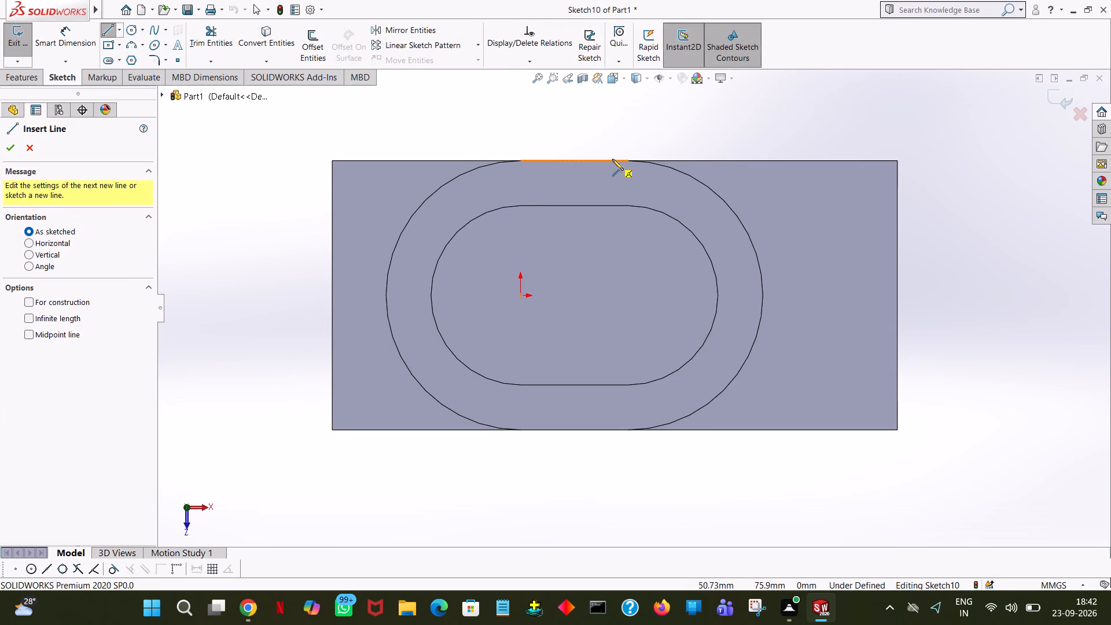
pyautogui.click(627, 159)
pyautogui.click(897, 160)
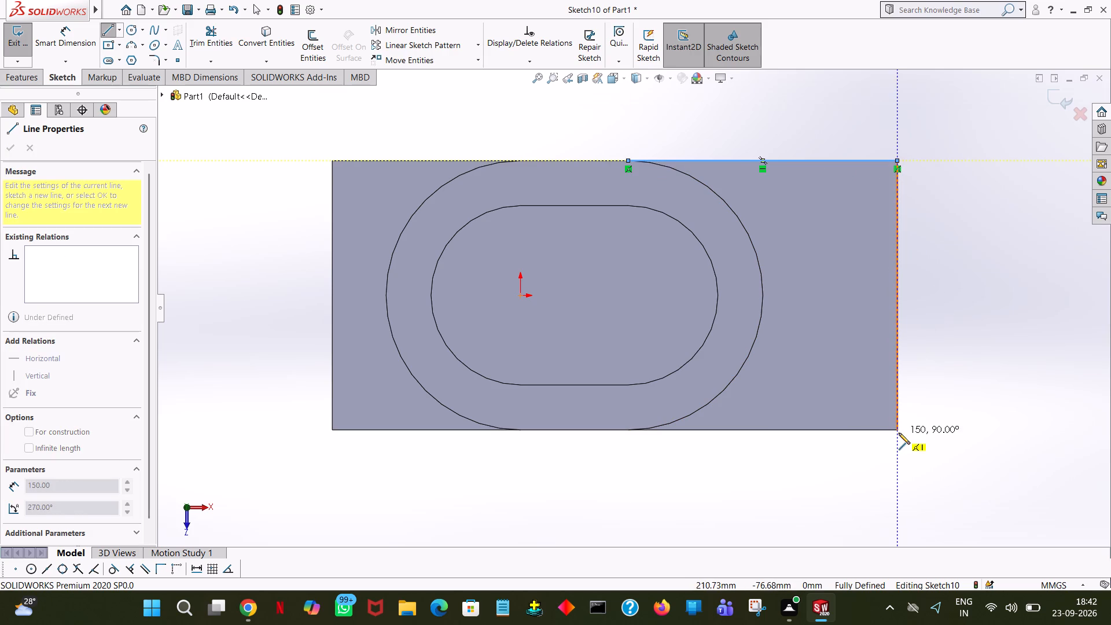
pyautogui.click(898, 431)
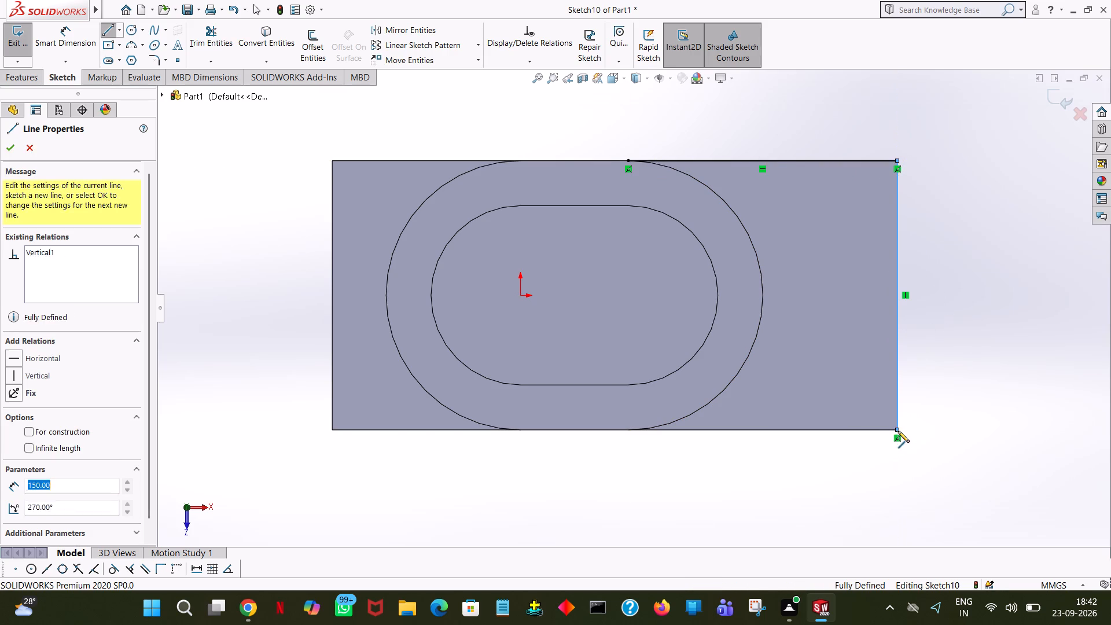
pyautogui.click(628, 431)
pyautogui.rightClick(628, 431)
pyautogui.click(655, 436)
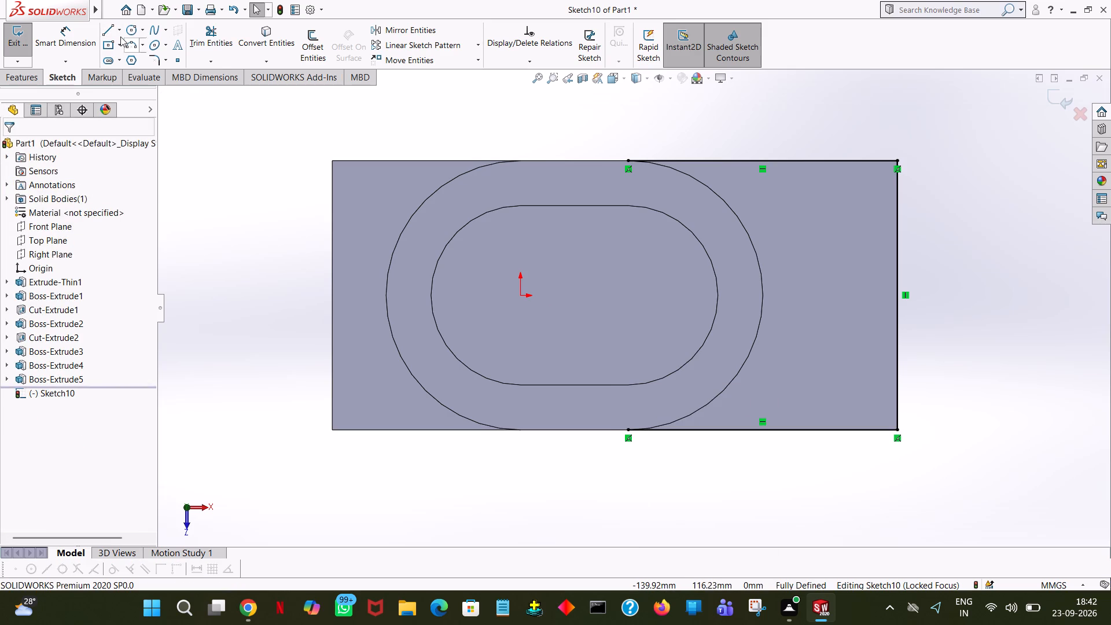
# Close the profile with a three-point 180° arc of 75 mm radius along the boss's outer curved edge.
pyautogui.click(131, 44)
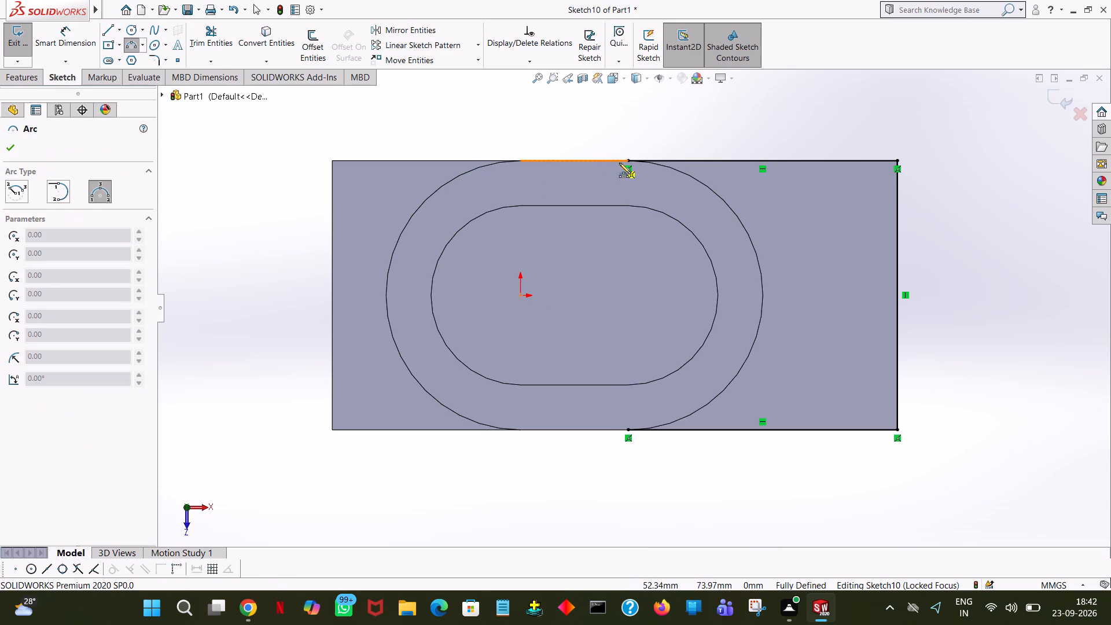
pyautogui.click(627, 160)
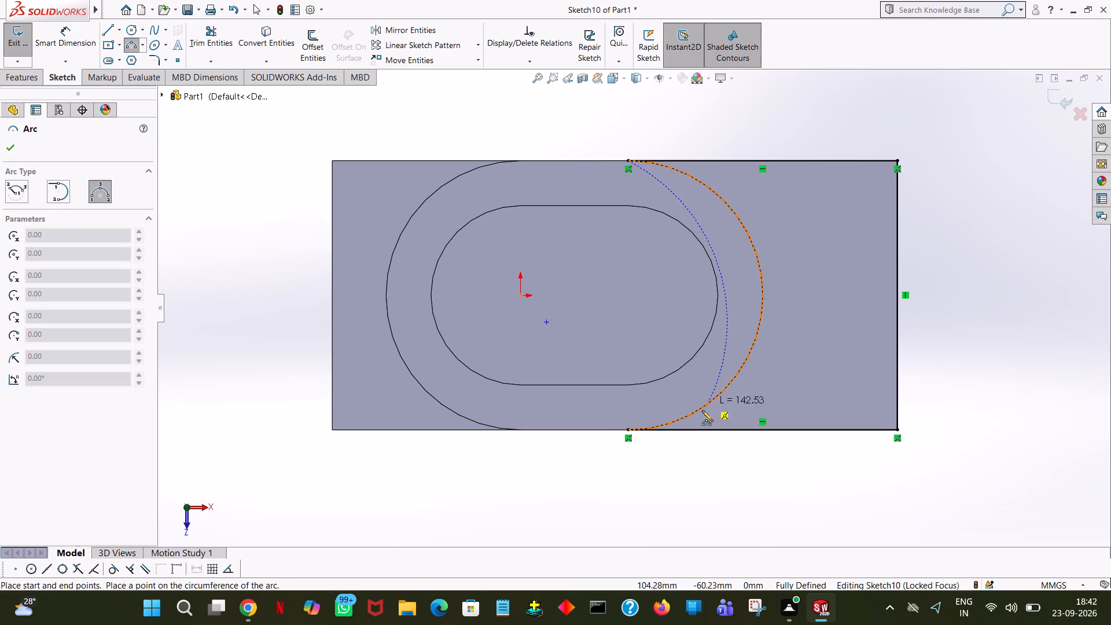
pyautogui.click(628, 429)
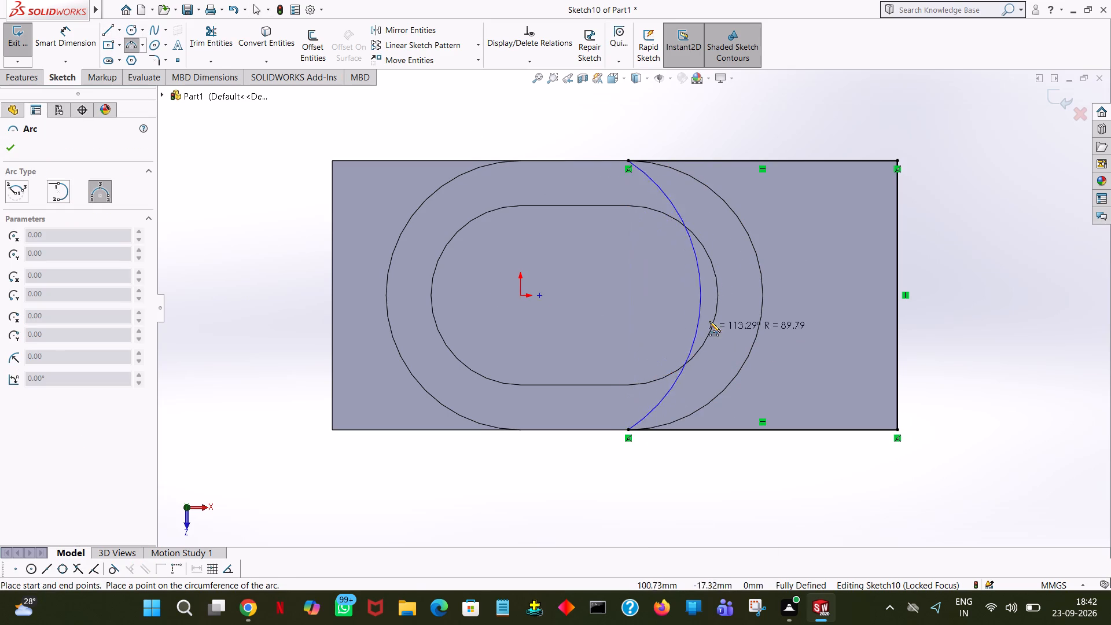
pyautogui.click(763, 293)
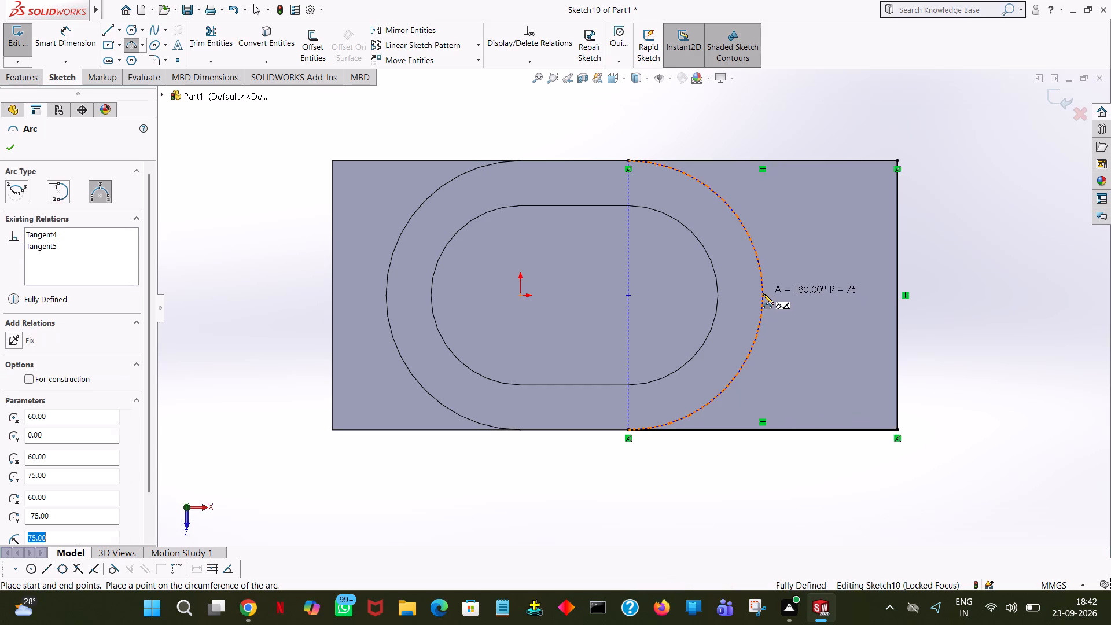
pyautogui.rightClick(763, 293)
pyautogui.click(779, 298)
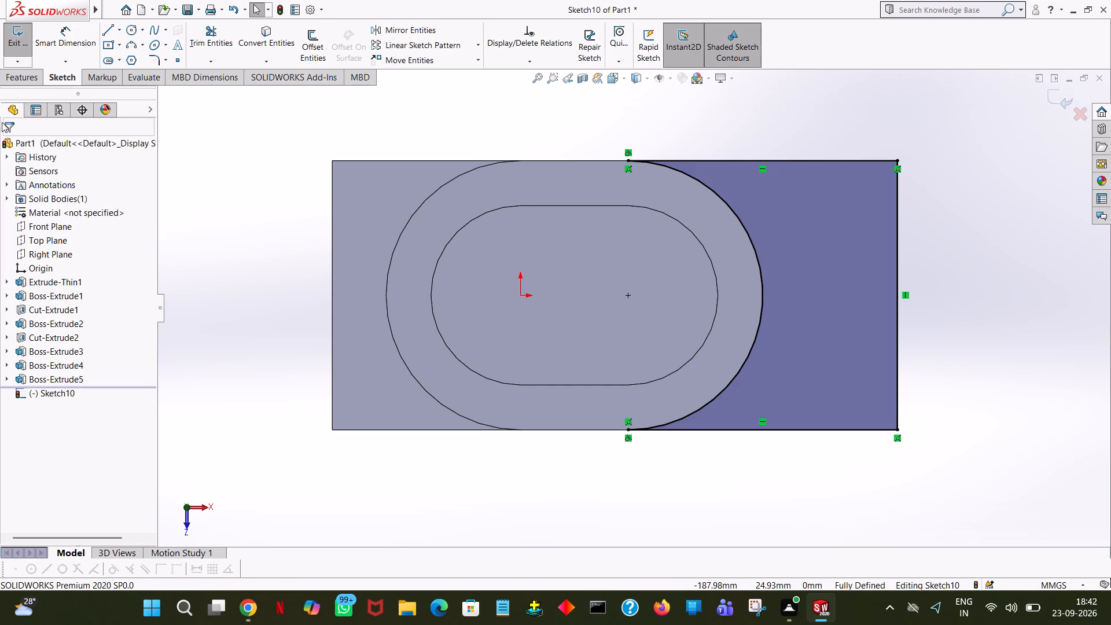
# Extrude the closed profile as a blind boss with a depth of 108-28 (80 mm), merged with the body.
pyautogui.click(23, 82)
pyautogui.click(31, 58)
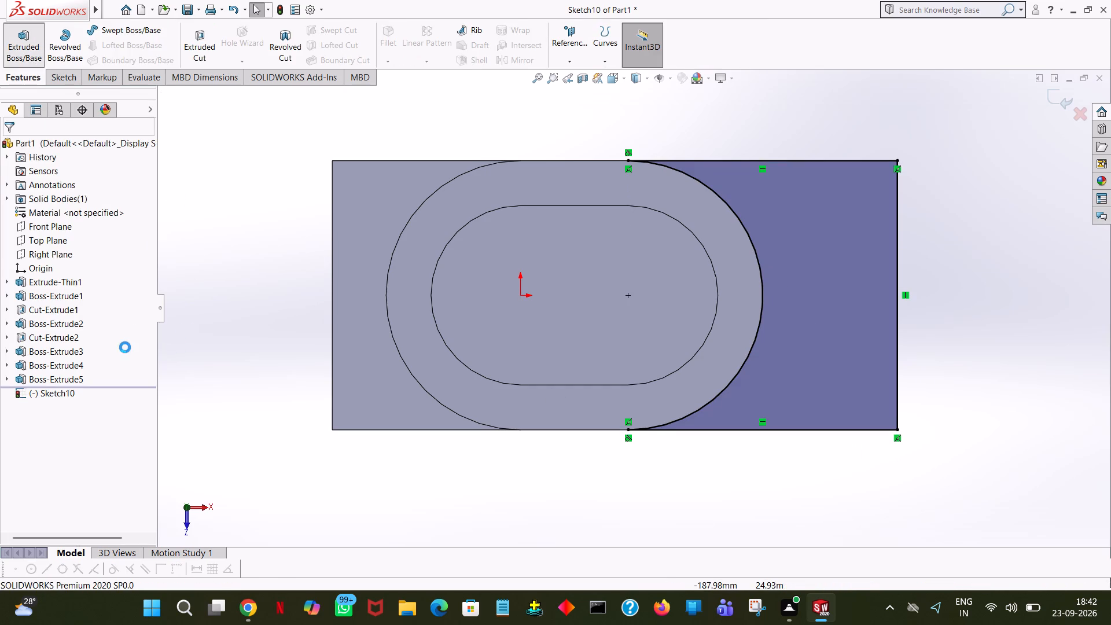
pyautogui.write('108-28')
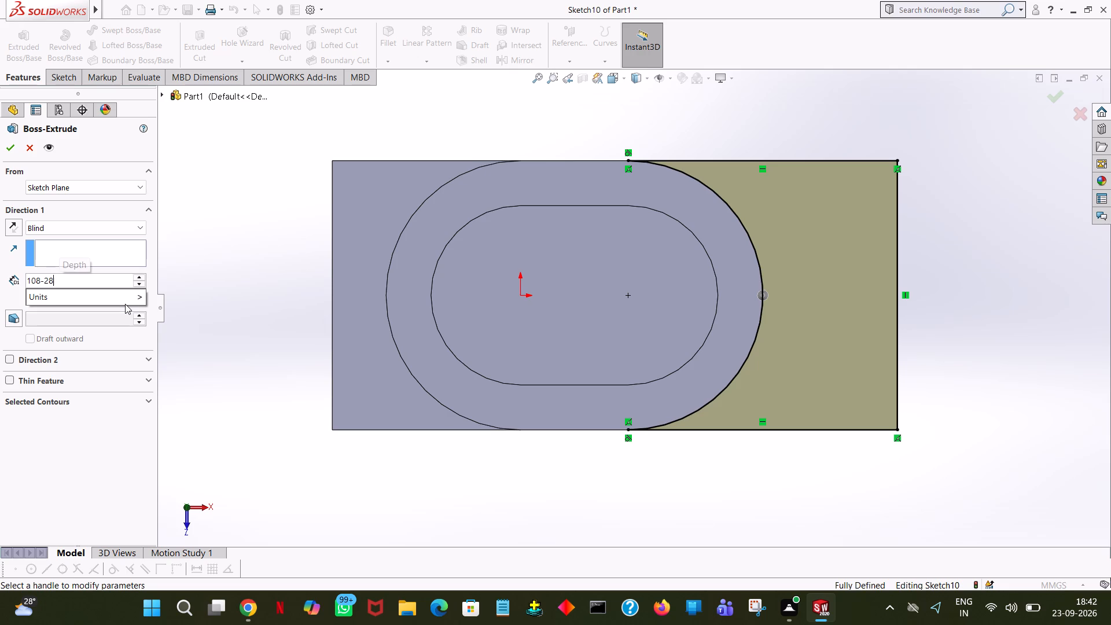
pyautogui.press('Return')
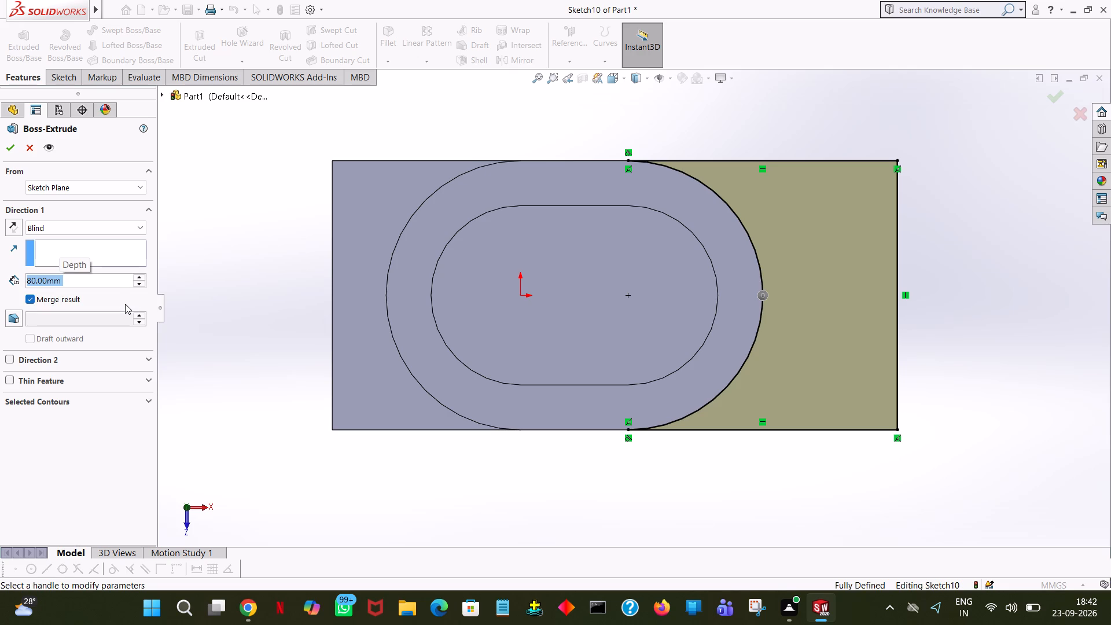
pyautogui.moveTo(810, 512); pyautogui.dragTo(823, 305, button='middle')
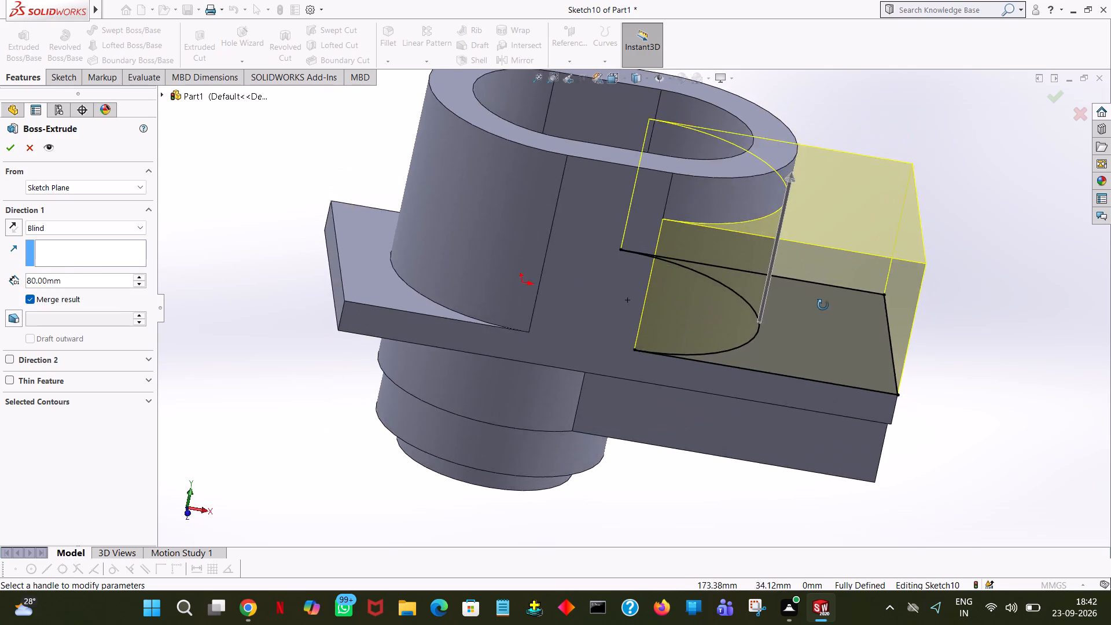
pyautogui.moveTo(823, 305); pyautogui.dragTo(821, 281, button='middle')
pyautogui.click(6, 145)
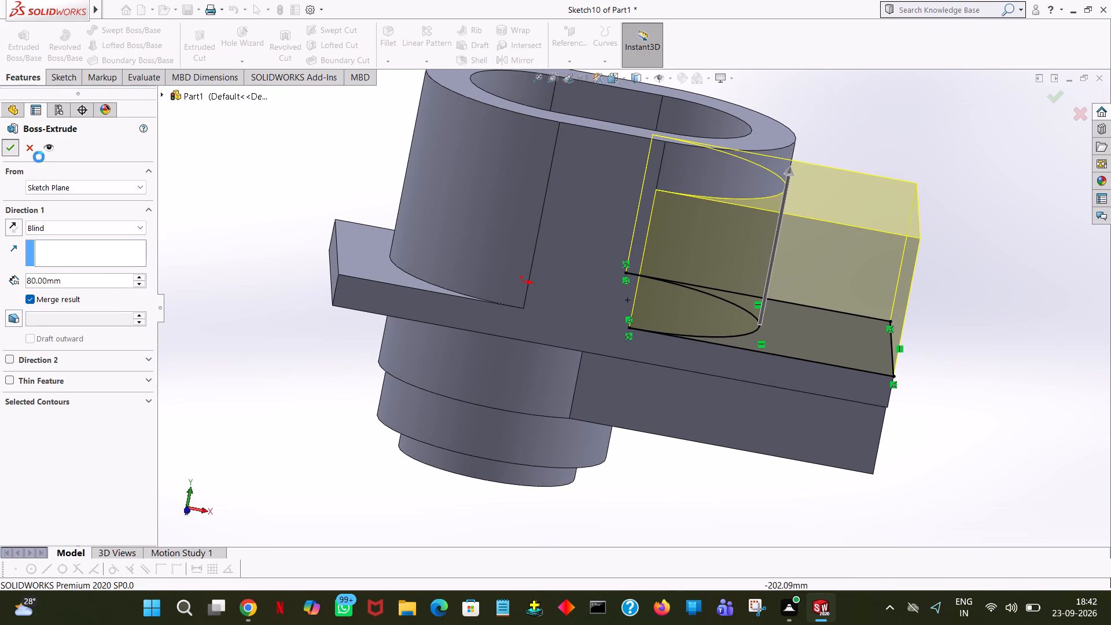
pyautogui.click(947, 131)
# Examine the extruded block, plate, arm and stacked discs from the sides, above and underneath.
pyautogui.moveTo(981, 211); pyautogui.dragTo(935, 175, button='middle')
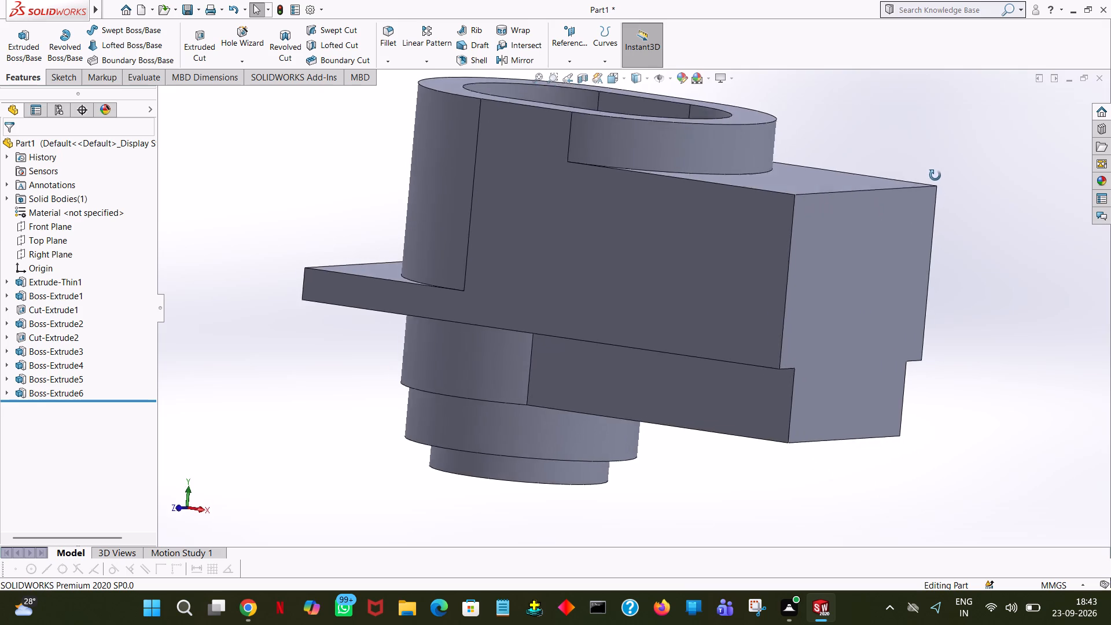
pyautogui.moveTo(935, 175); pyautogui.dragTo(786, 212, button='middle')
pyautogui.moveTo(793, 212); pyautogui.dragTo(805, 211, button='middle')
pyautogui.moveTo(861, 208); pyautogui.dragTo(962, 179, button='middle')
pyautogui.moveTo(962, 179); pyautogui.dragTo(1003, 167, button='middle')
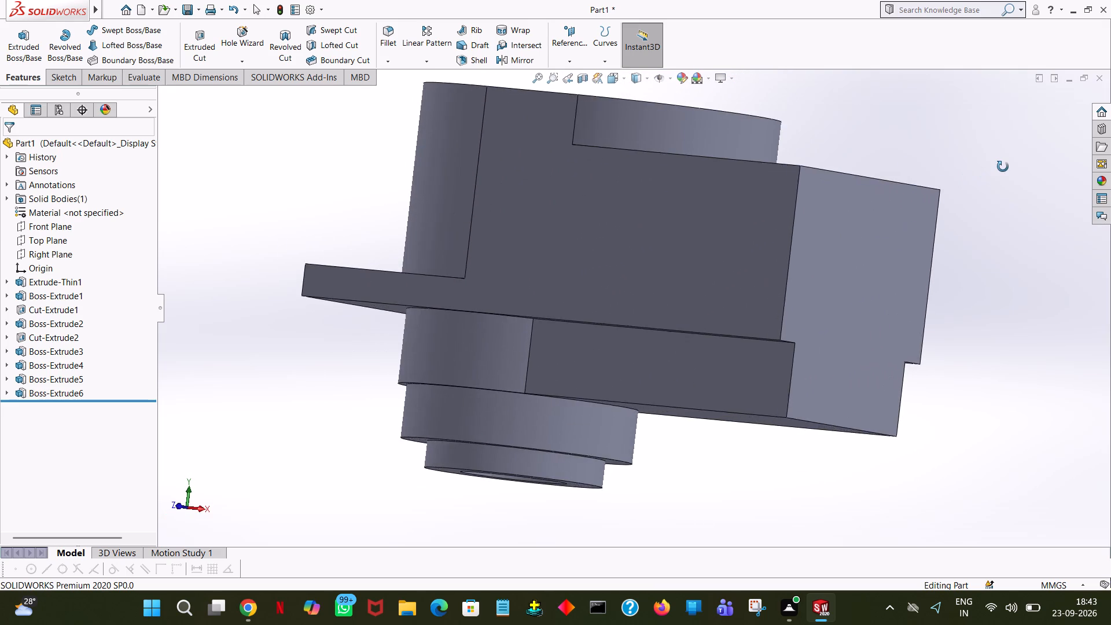
pyautogui.moveTo(1003, 167); pyautogui.dragTo(1025, 181, button='middle')
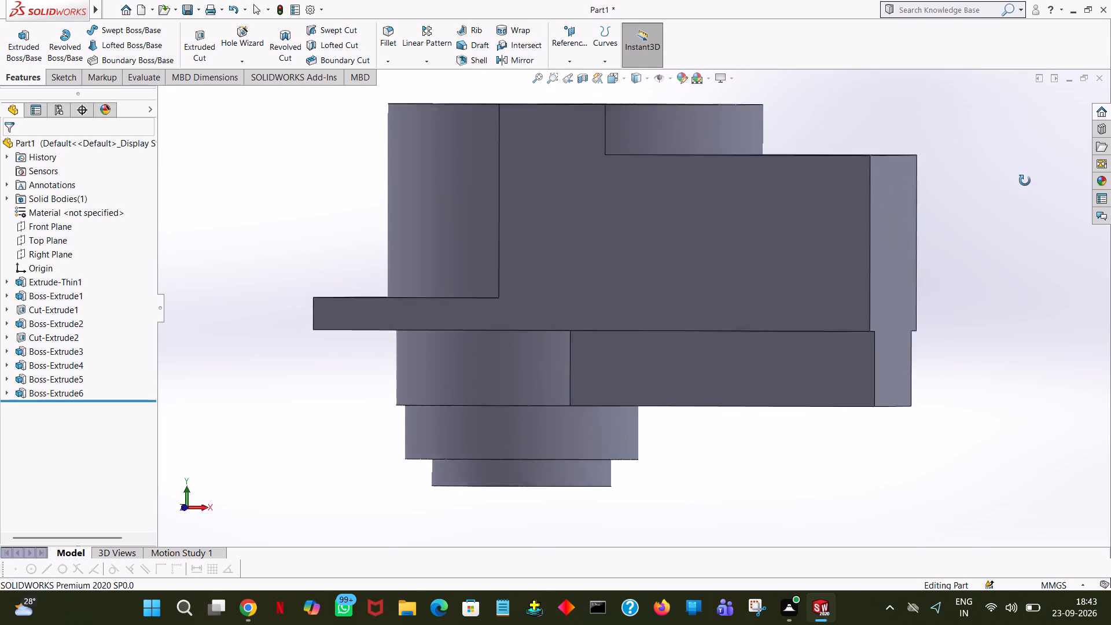
pyautogui.moveTo(1025, 181); pyautogui.dragTo(955, 187, button='middle')
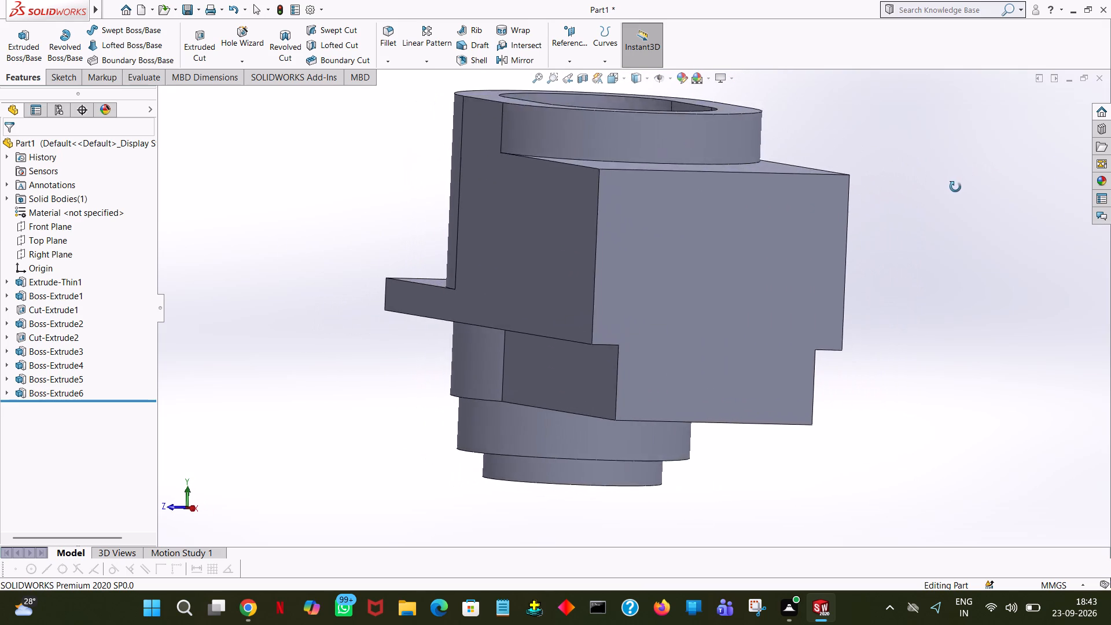
pyautogui.moveTo(955, 187); pyautogui.dragTo(1110, 174, button='middle')
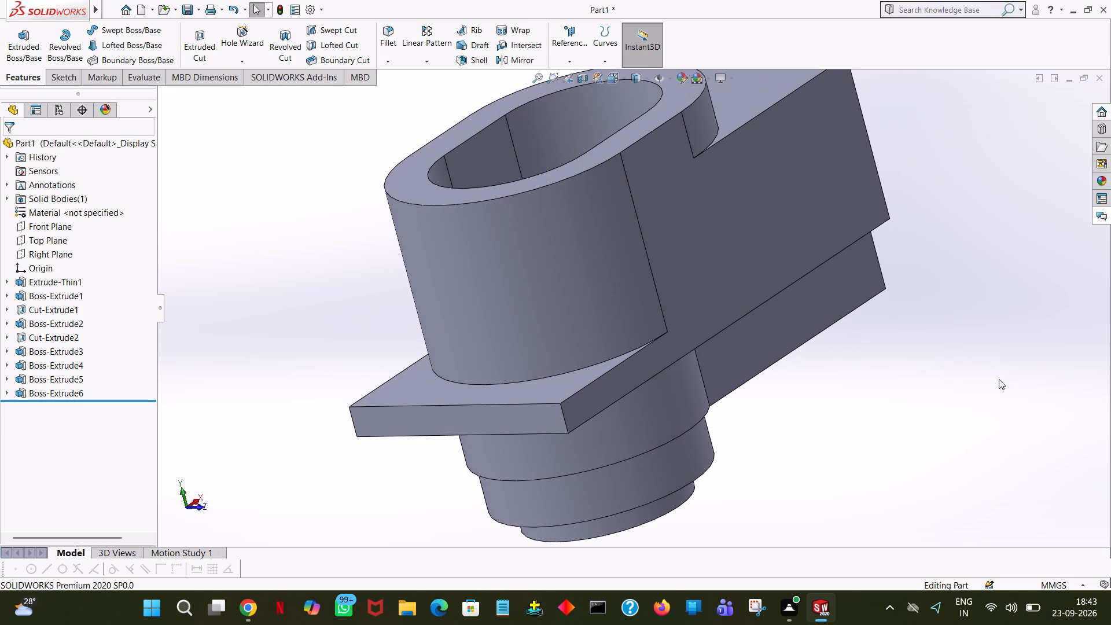
pyautogui.moveTo(958, 370); pyautogui.dragTo(801, 400, button='middle')
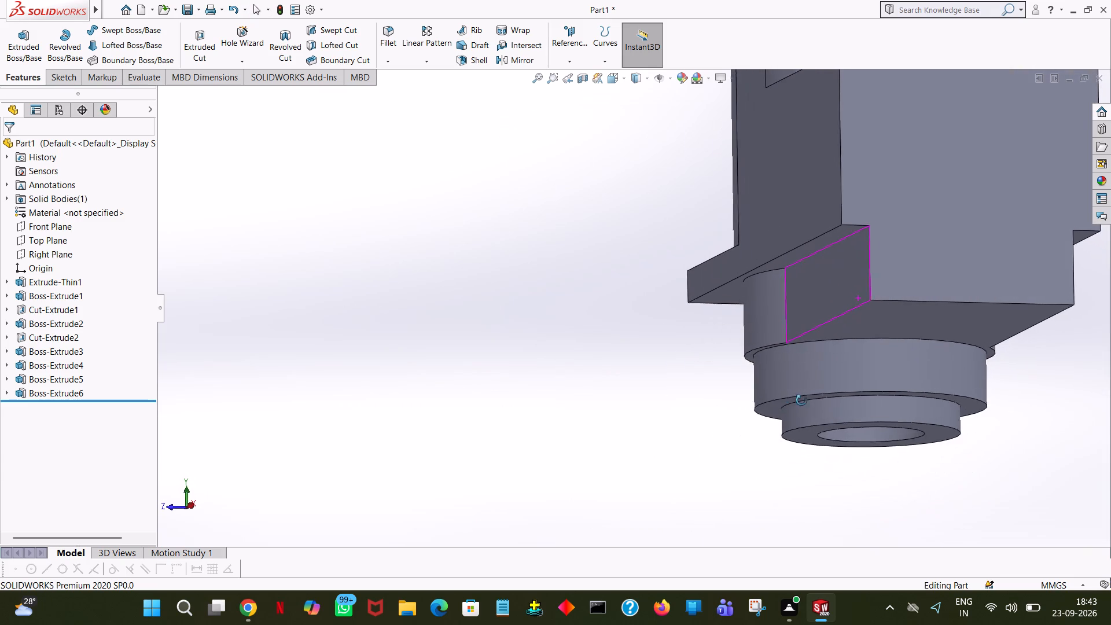
pyautogui.moveTo(801, 400); pyautogui.dragTo(852, 351, button='middle')
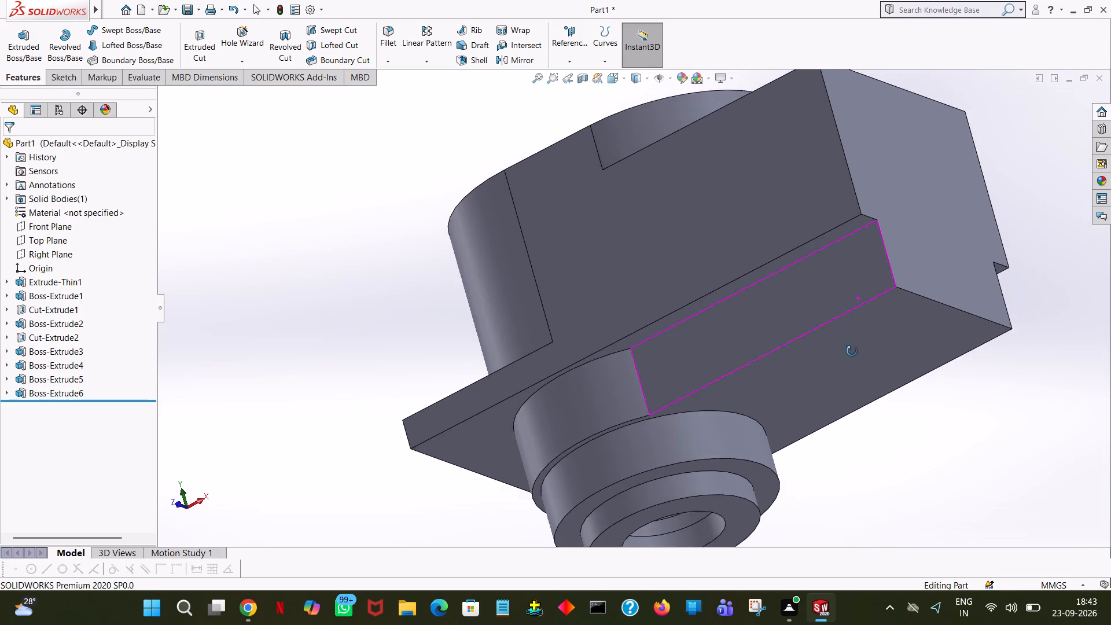
pyautogui.moveTo(852, 351); pyautogui.dragTo(863, 374, button='middle')
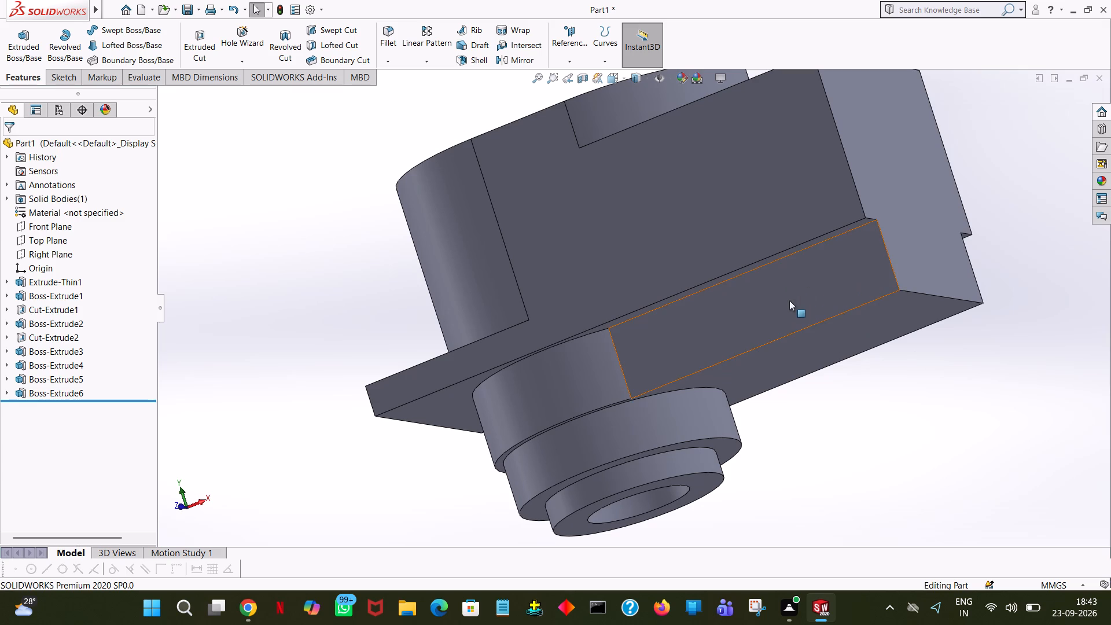
# Sketch a closed rectangle of about 170 by 42 mm along the edges of the arm's flat side face beneath the plate.
pyautogui.moveTo(889, 294); pyautogui.dragTo(764, 269, button='middle')
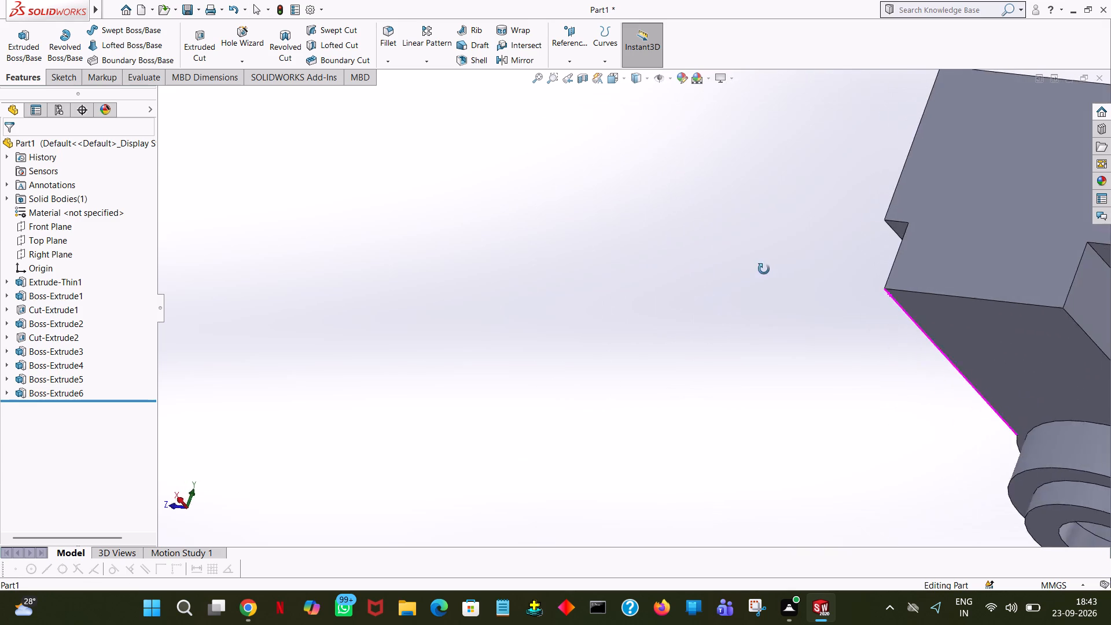
pyautogui.moveTo(764, 269); pyautogui.dragTo(872, 307, button='middle')
pyautogui.click(26, 37)
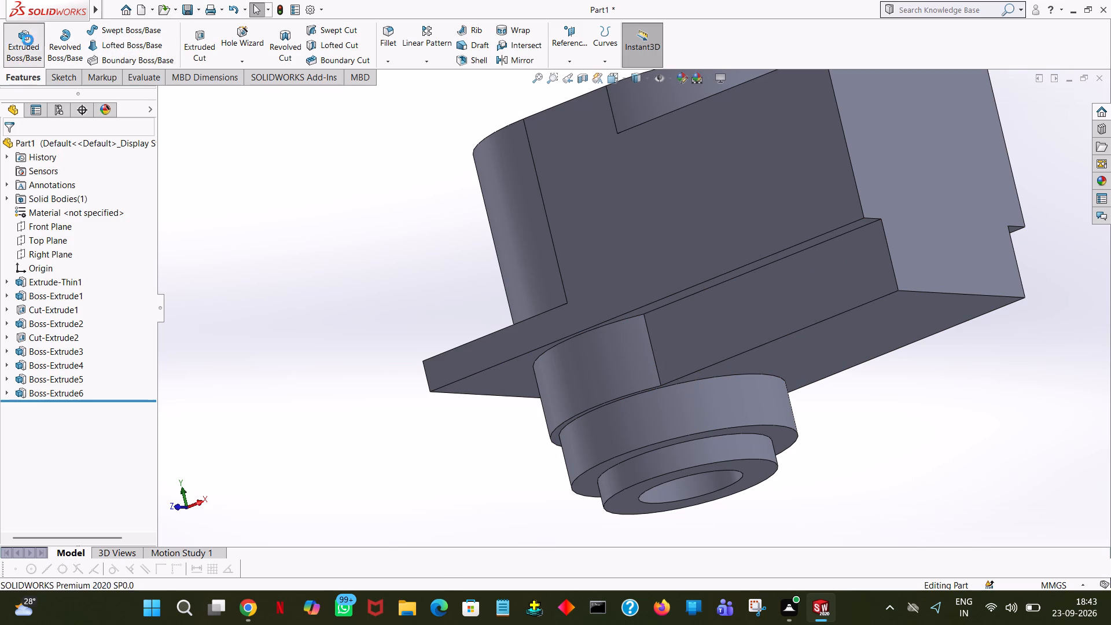
pyautogui.click(871, 267)
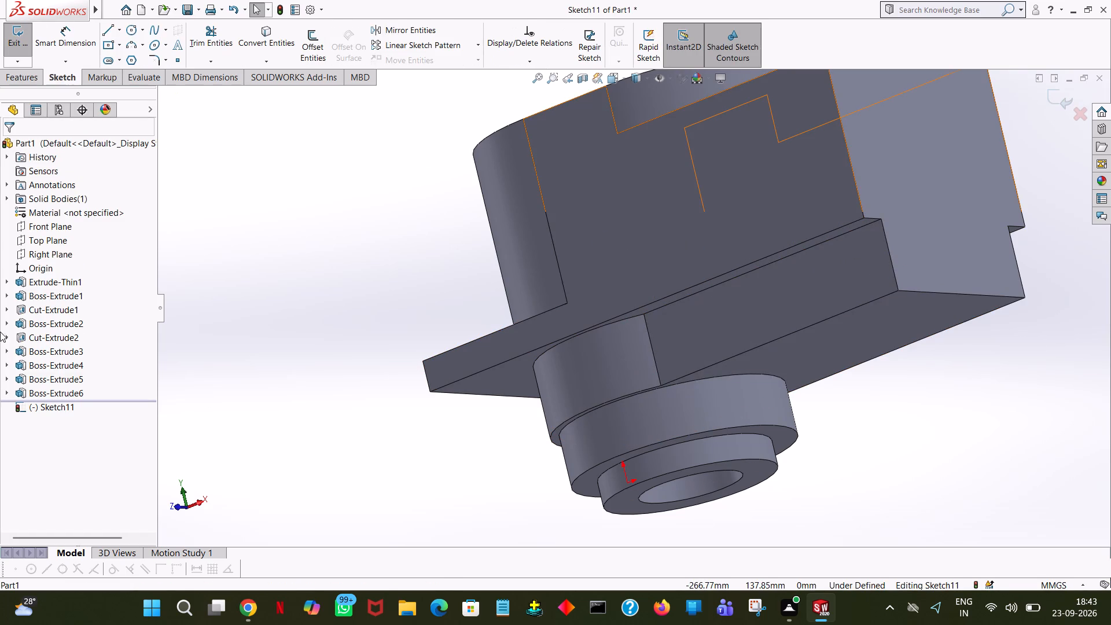
pyautogui.press('space')
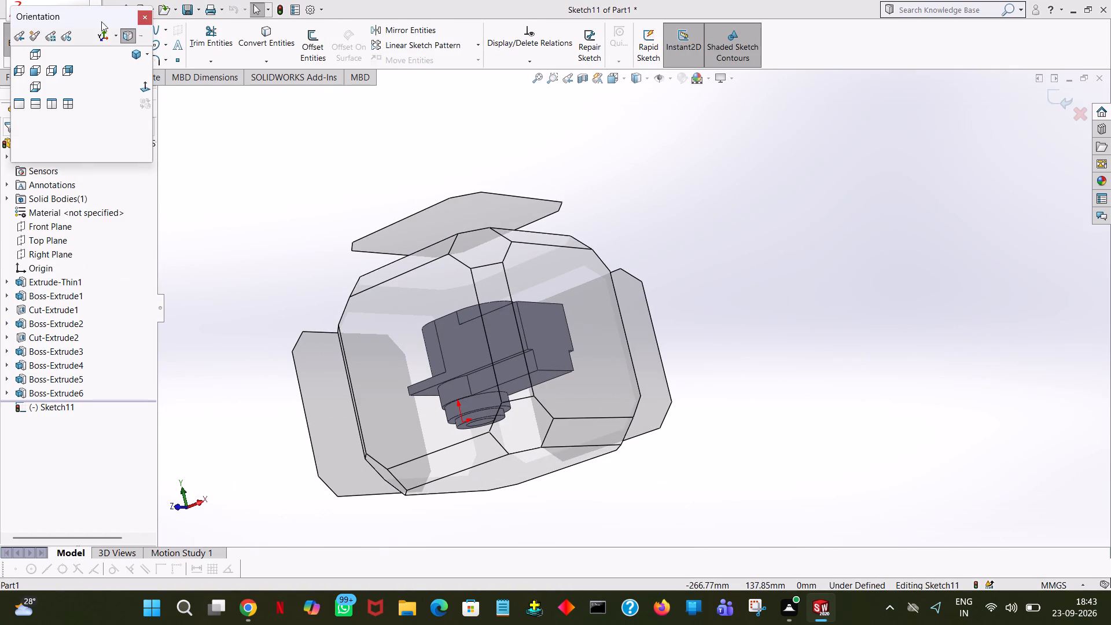
pyautogui.click(149, 85)
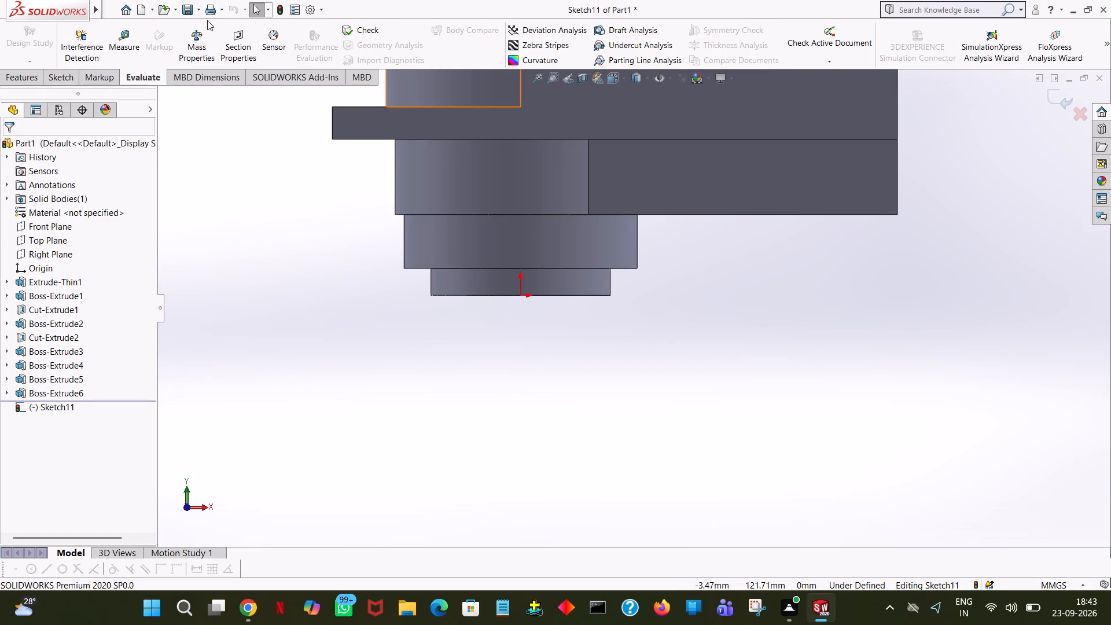
pyautogui.click(66, 70)
pyautogui.click(106, 30)
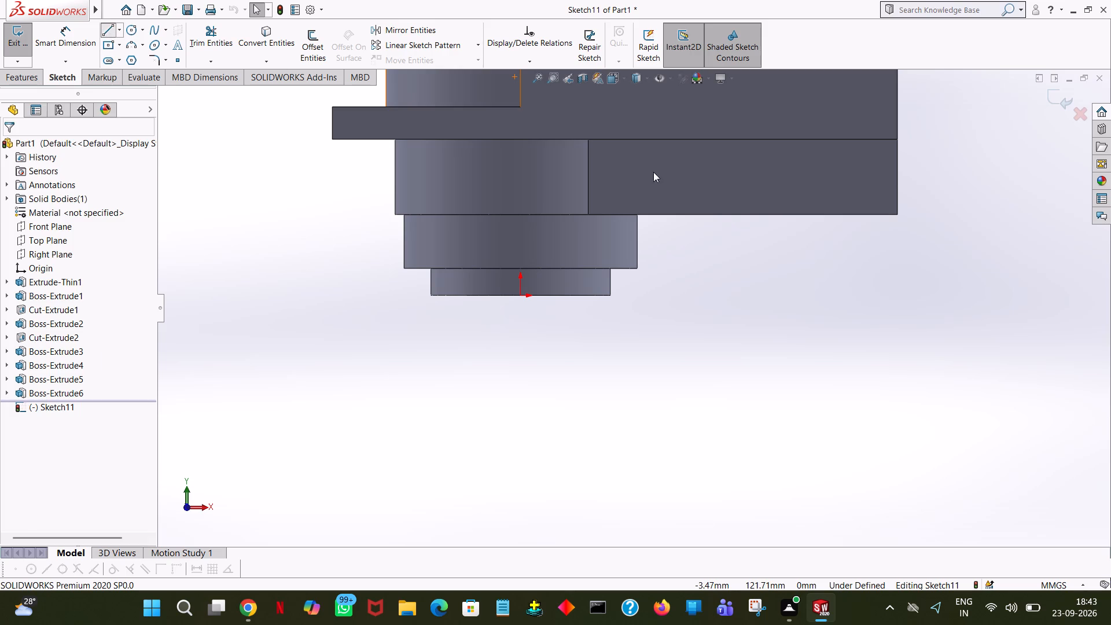
pyautogui.click(588, 141)
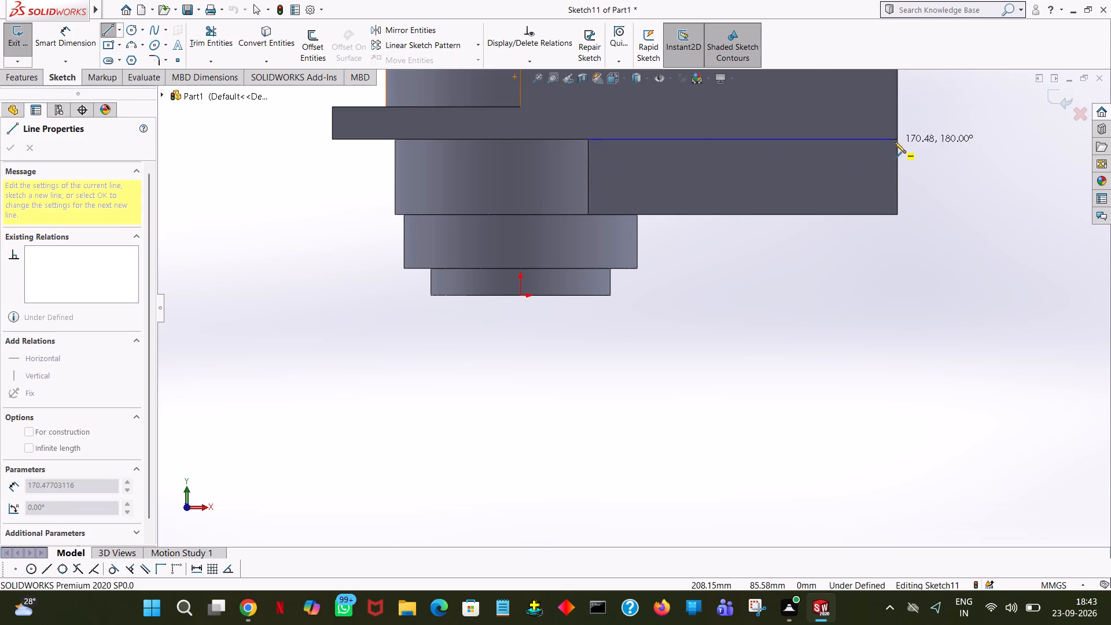
pyautogui.click(897, 140)
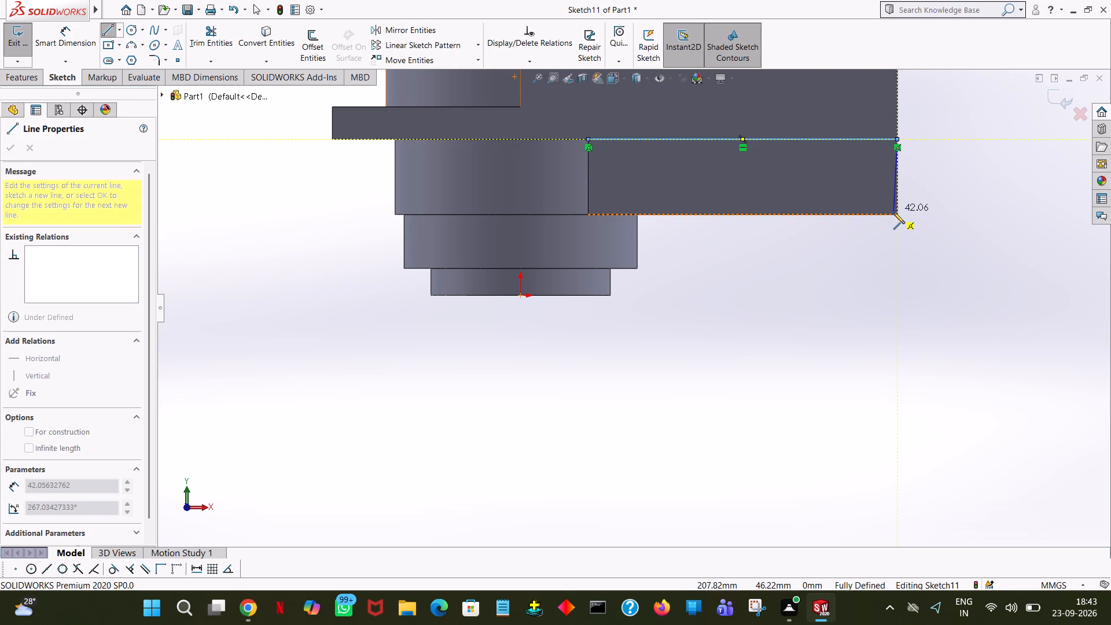
pyautogui.click(897, 215)
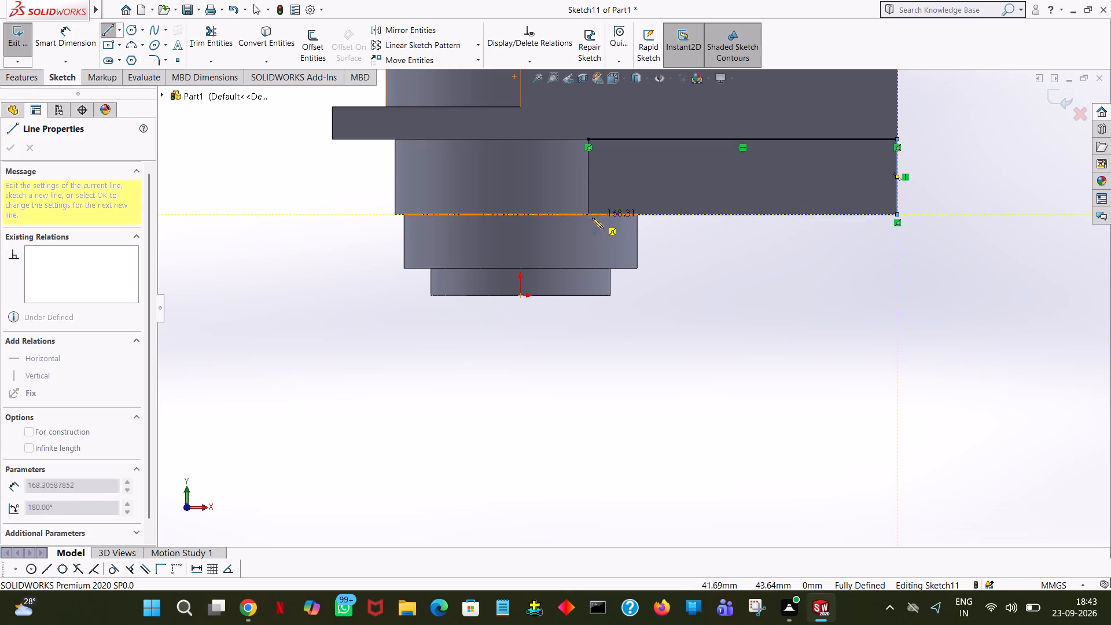
pyautogui.click(588, 213)
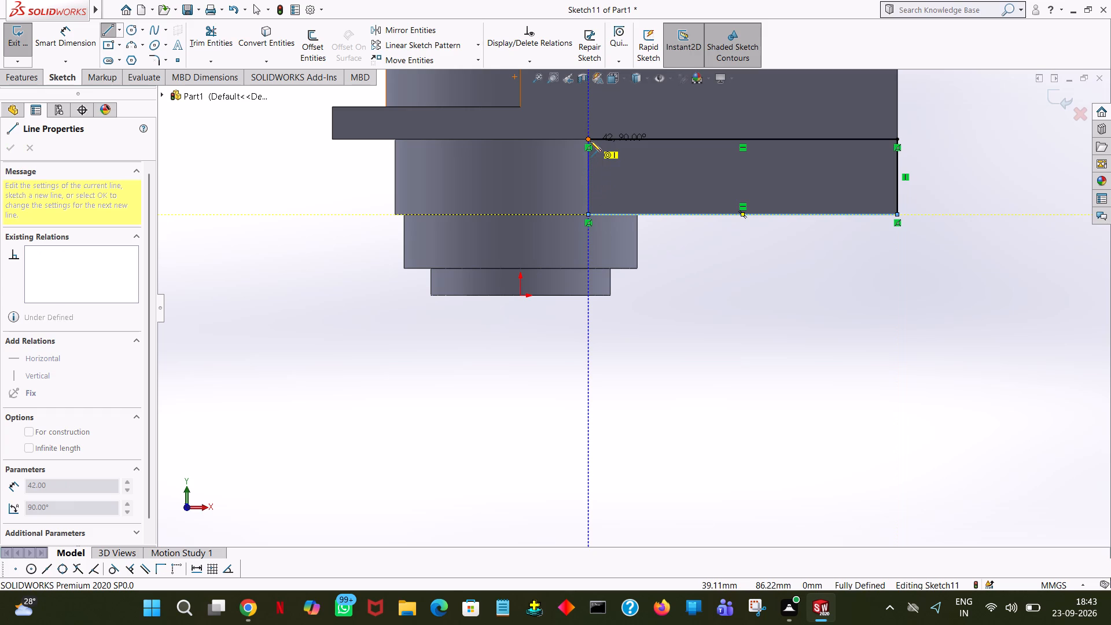
pyautogui.click(589, 139)
pyautogui.rightClick(589, 139)
pyautogui.click(610, 150)
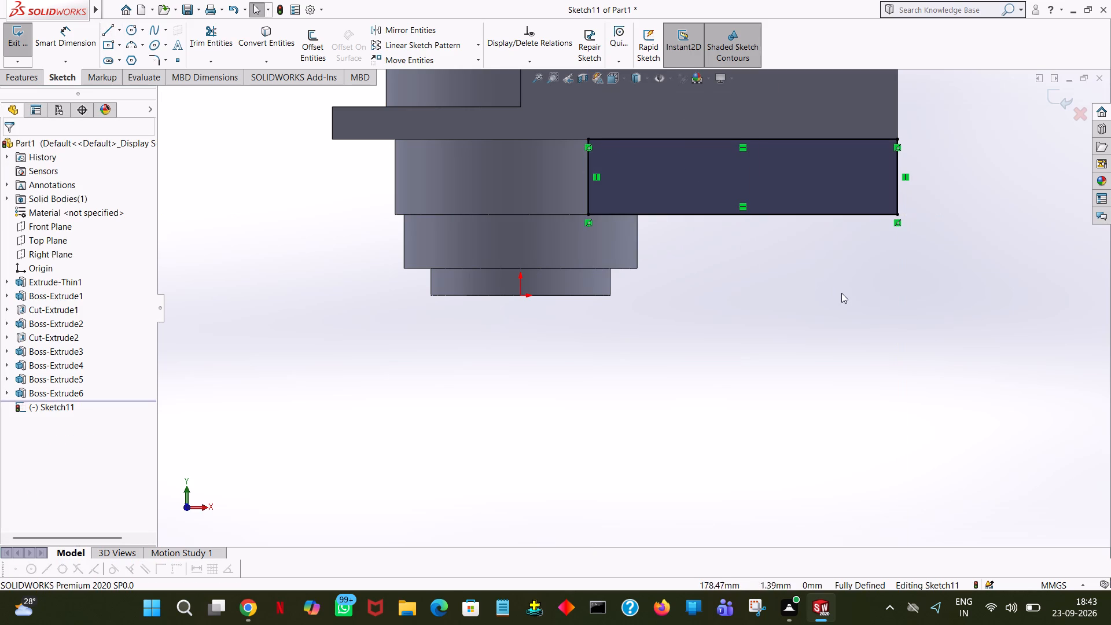
# Extrude the rectangle as a boss with the Up To Vertex end condition, ending at the plate's lower outer edge, merged with the body.
pyautogui.moveTo(837, 295); pyautogui.dragTo(727, 269, button='middle')
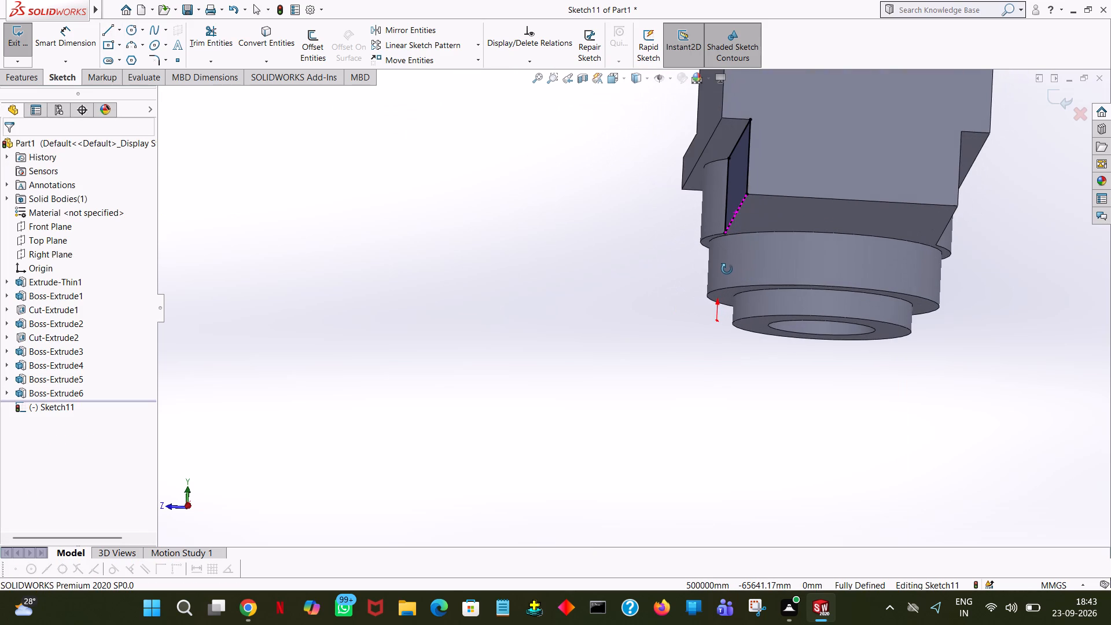
pyautogui.moveTo(727, 269); pyautogui.dragTo(732, 270, button='middle')
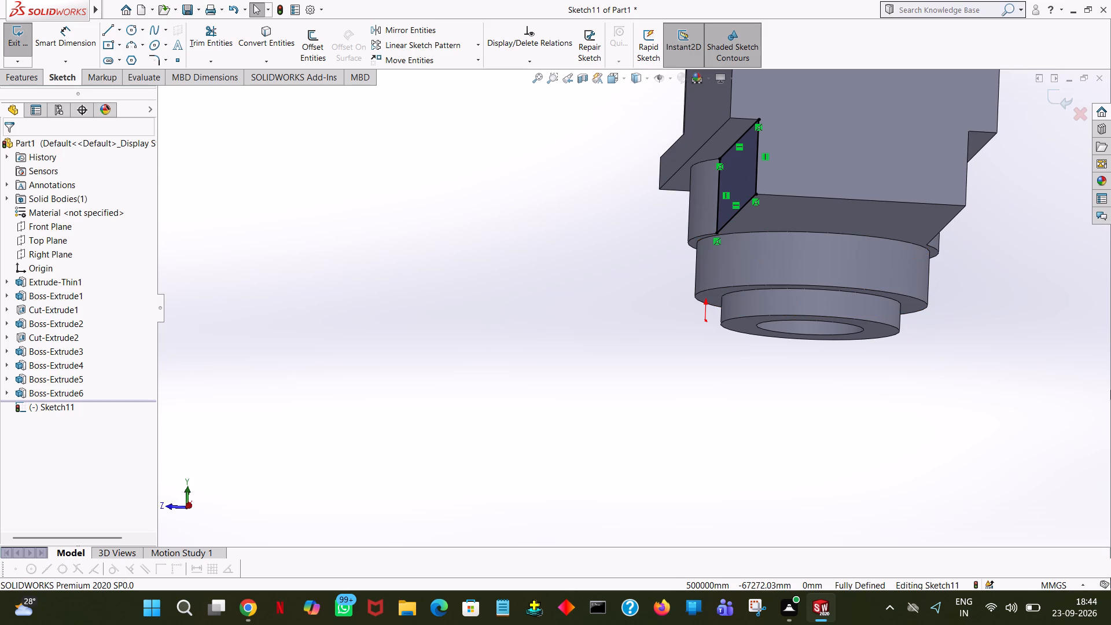
pyautogui.moveTo(794, 394); pyautogui.dragTo(773, 400, button='middle')
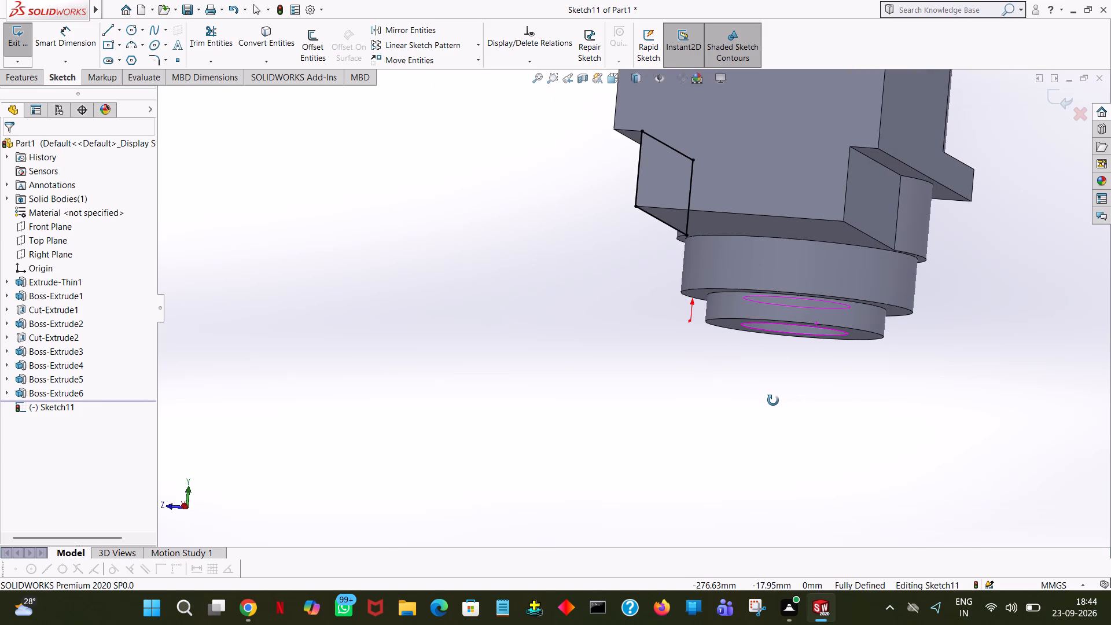
pyautogui.moveTo(773, 400); pyautogui.dragTo(815, 404, button='middle')
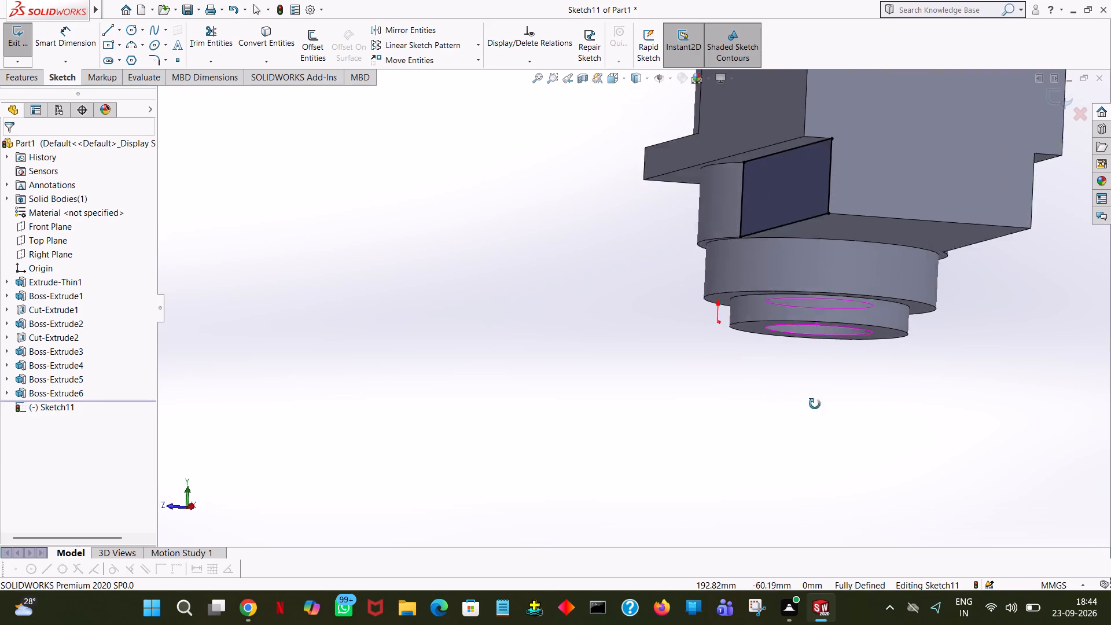
pyautogui.moveTo(815, 404); pyautogui.dragTo(770, 417, button='middle')
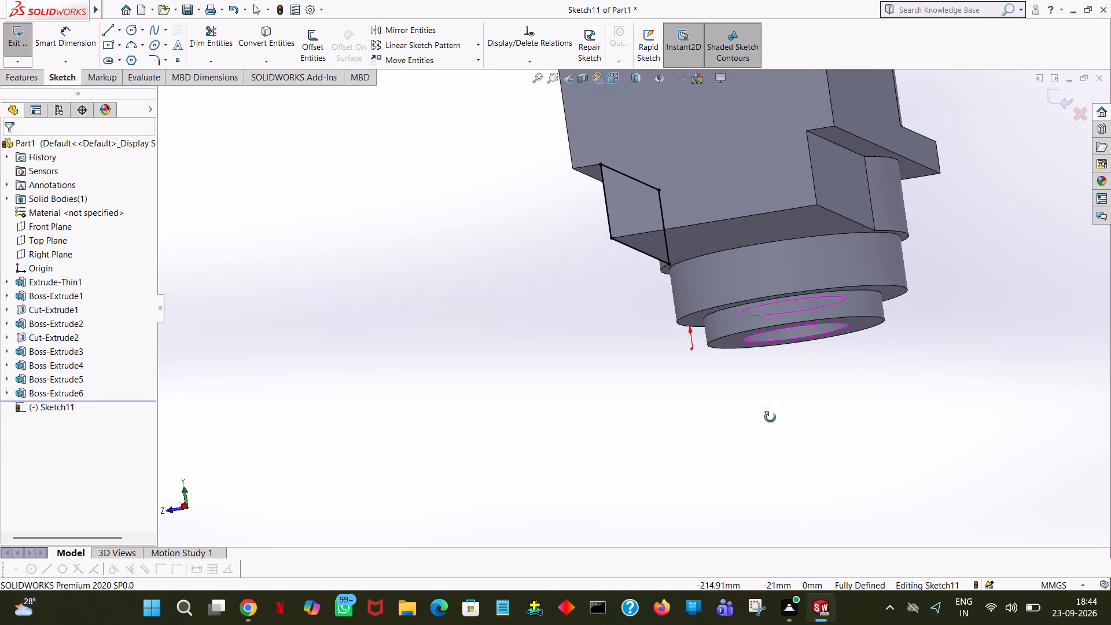
pyautogui.moveTo(770, 417); pyautogui.dragTo(788, 417, button='middle')
pyautogui.click(21, 79)
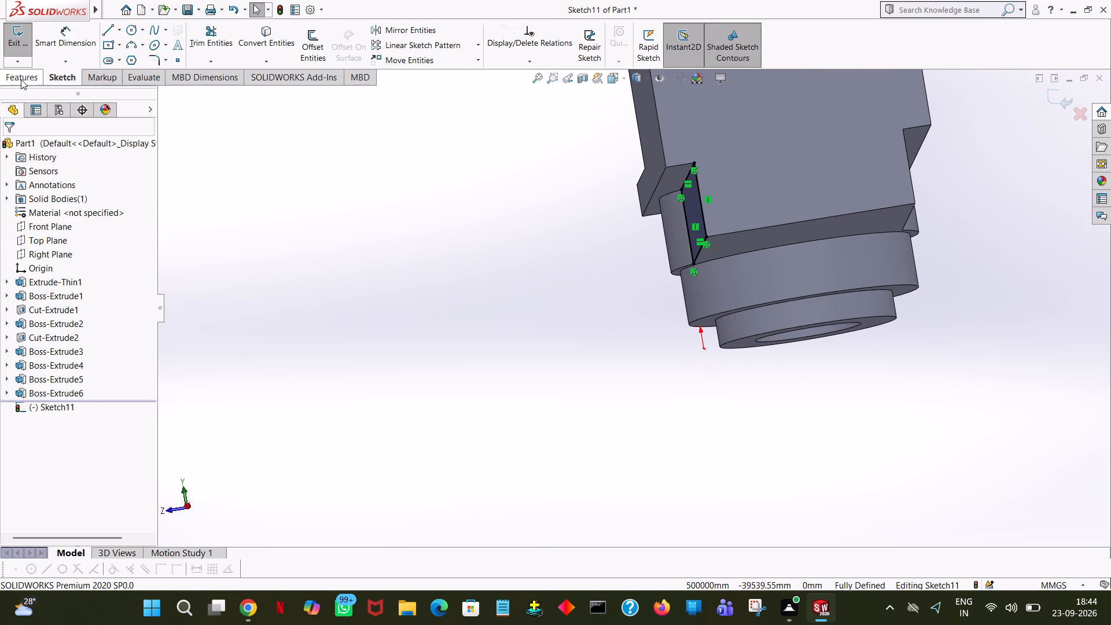
pyautogui.click(31, 47)
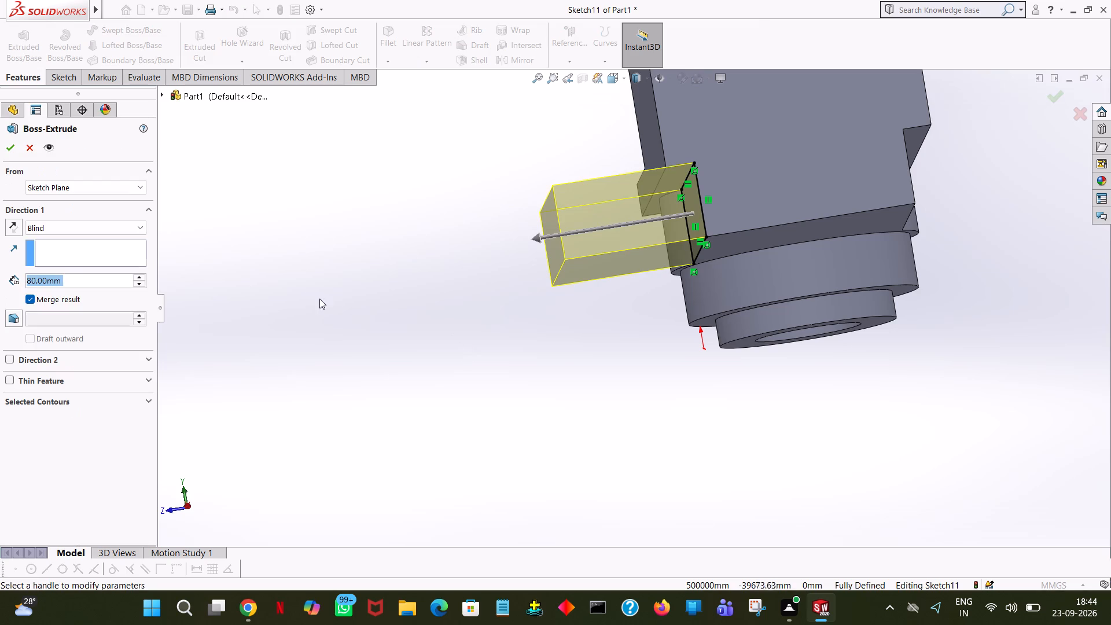
pyautogui.write('10')
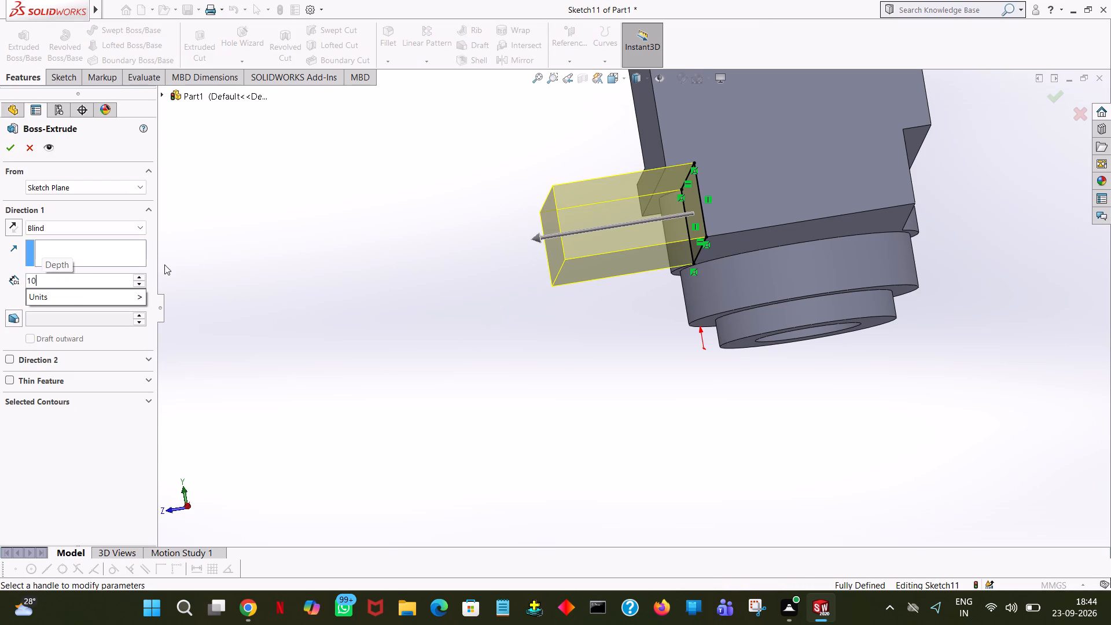
pyautogui.click(477, 219)
pyautogui.moveTo(477, 219); pyautogui.dragTo(461, 238, button='middle')
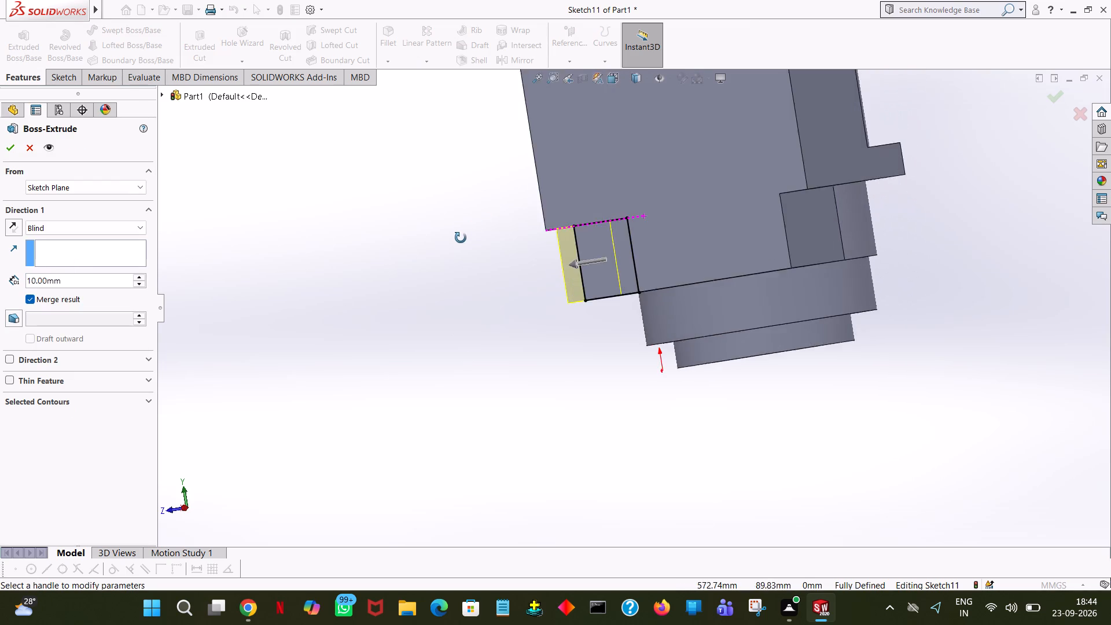
pyautogui.moveTo(461, 238); pyautogui.dragTo(479, 231, button='middle')
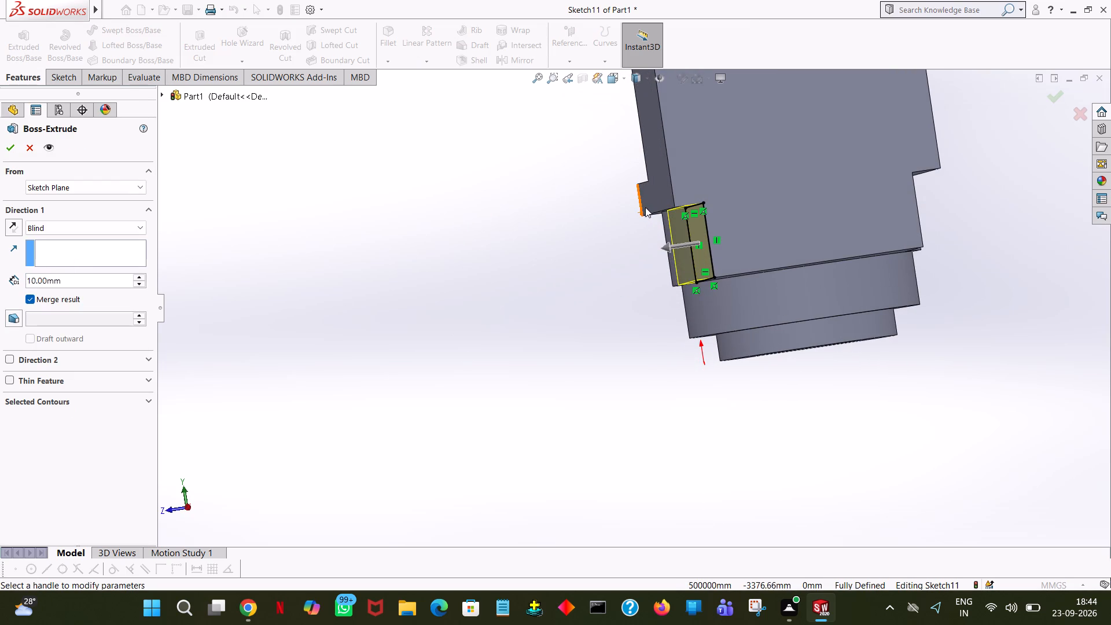
pyautogui.click(660, 212)
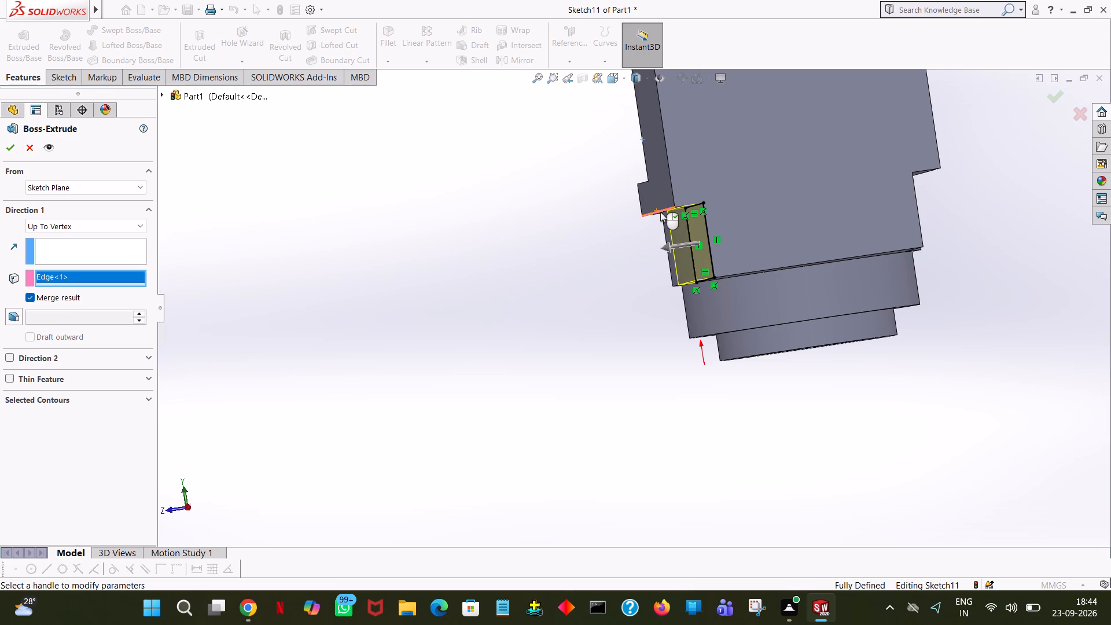
pyautogui.moveTo(356, 318); pyautogui.dragTo(345, 313, button='middle')
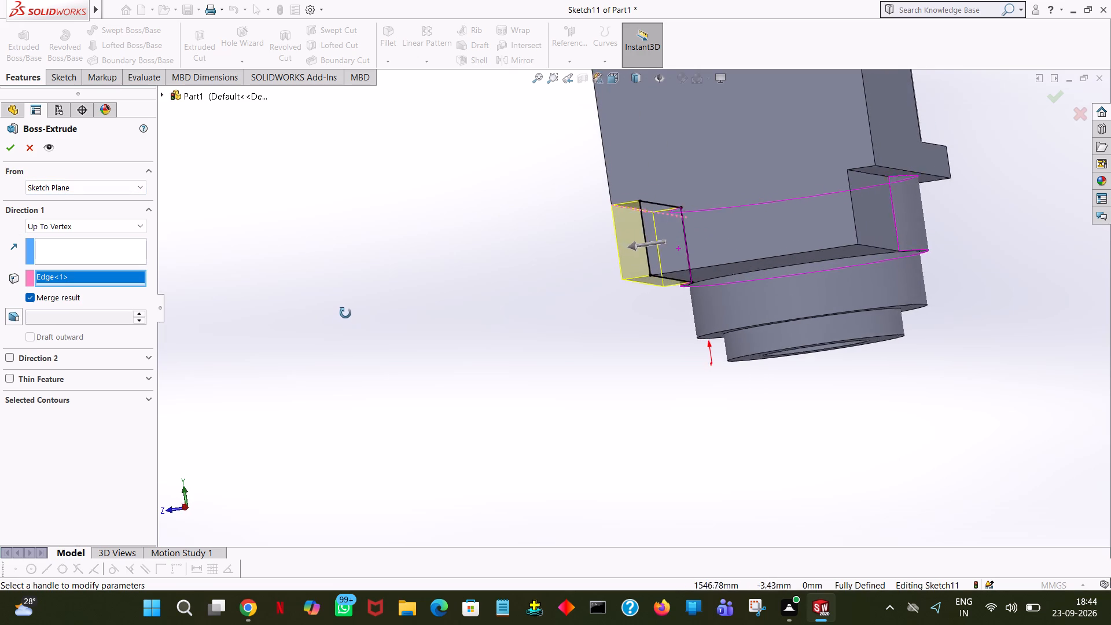
pyautogui.moveTo(345, 313); pyautogui.dragTo(358, 306, button='middle')
pyautogui.click(12, 150)
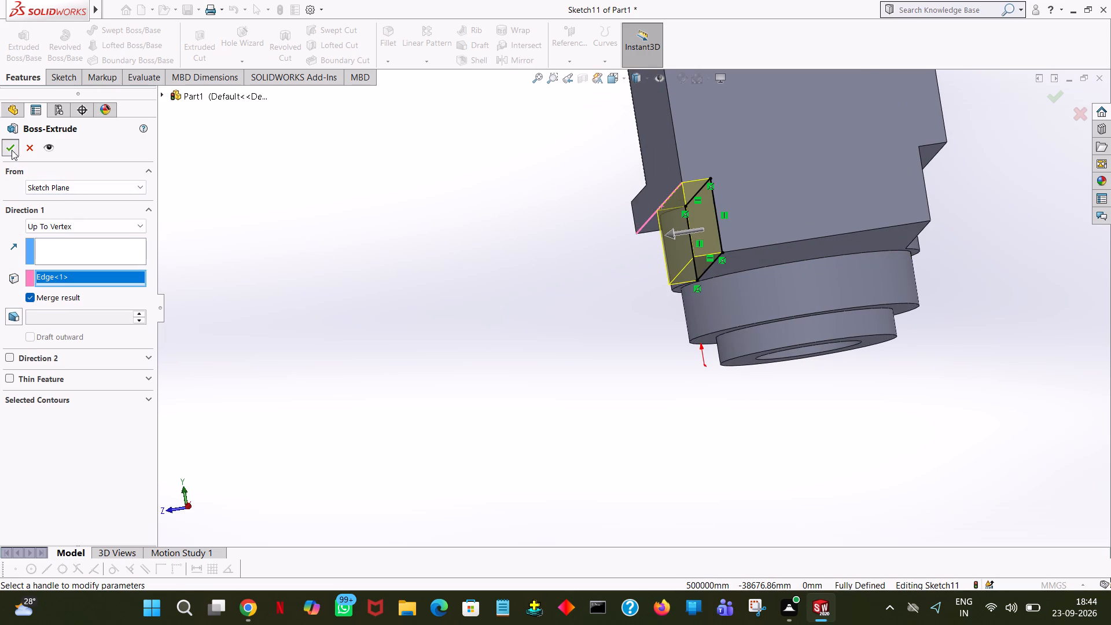
pyautogui.click(323, 234)
# Examine the widened arm, the plate and the stacked discs from underneath and from the sides.
pyautogui.moveTo(417, 252); pyautogui.dragTo(447, 254, button='middle')
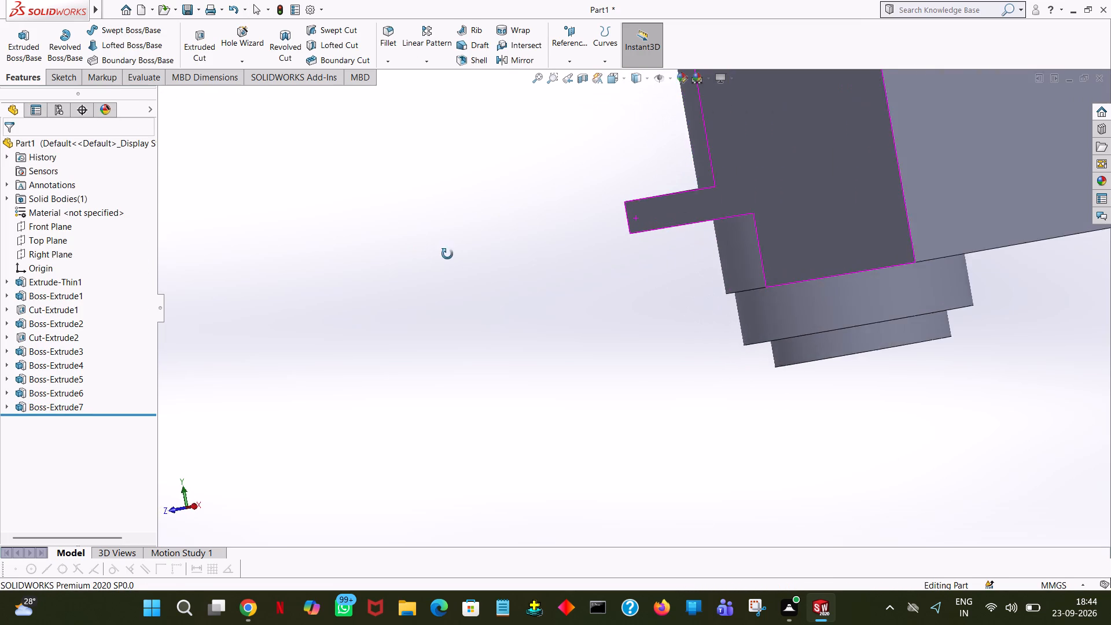
pyautogui.moveTo(447, 254); pyautogui.dragTo(562, 101, button='middle')
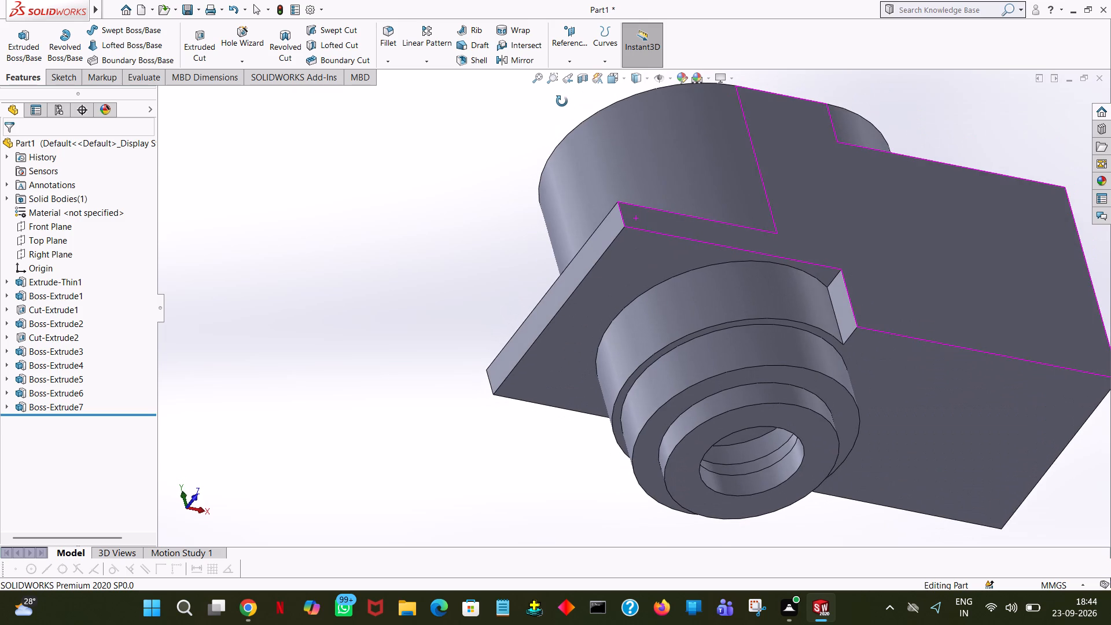
pyautogui.moveTo(562, 101); pyautogui.dragTo(455, 107, button='middle')
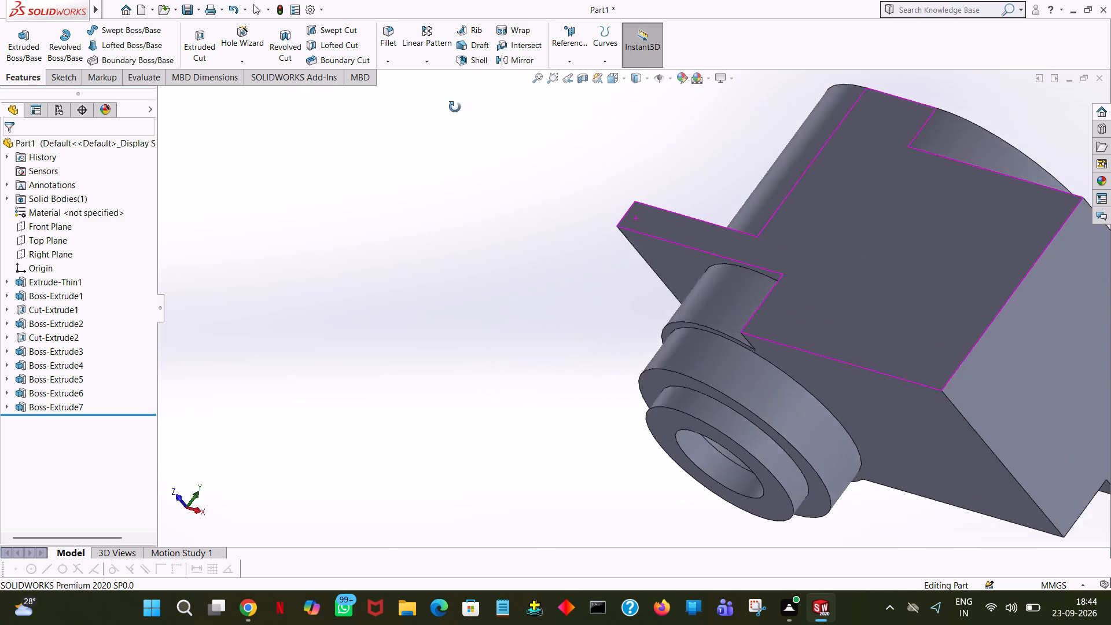
pyautogui.moveTo(455, 107); pyautogui.dragTo(489, 119, button='middle')
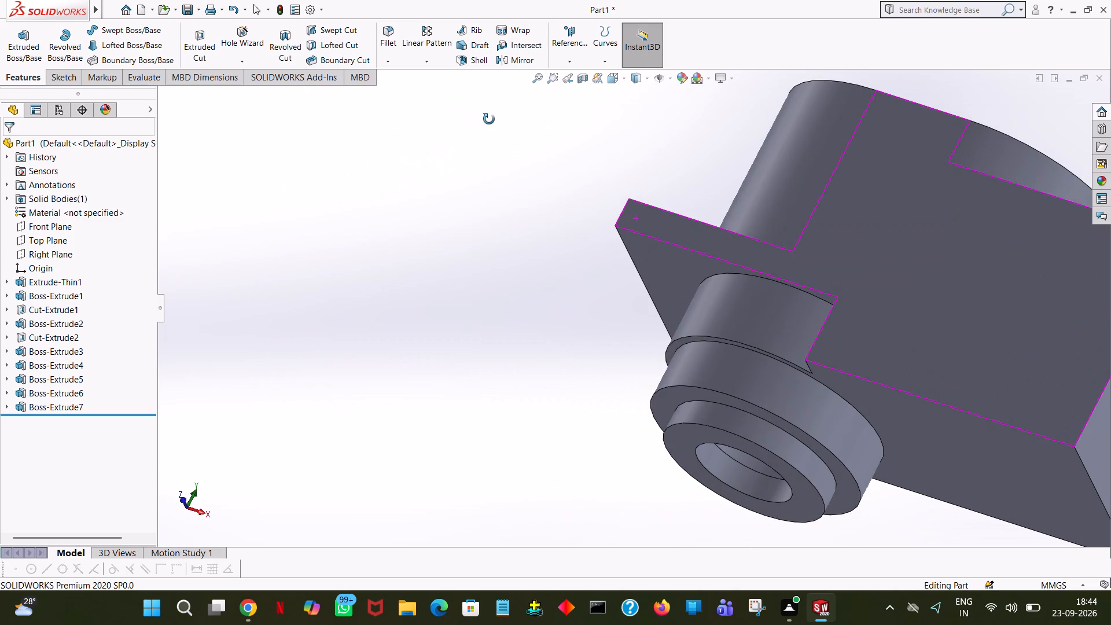
pyautogui.moveTo(489, 119); pyautogui.dragTo(498, 167, button='middle')
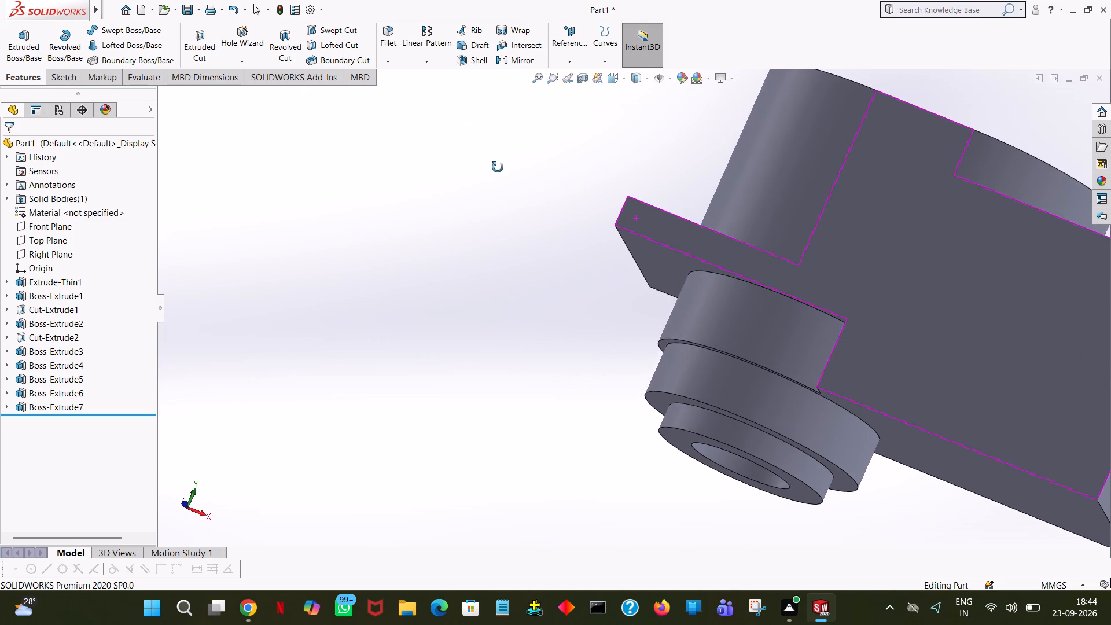
pyautogui.moveTo(498, 167); pyautogui.dragTo(587, 226, button='middle')
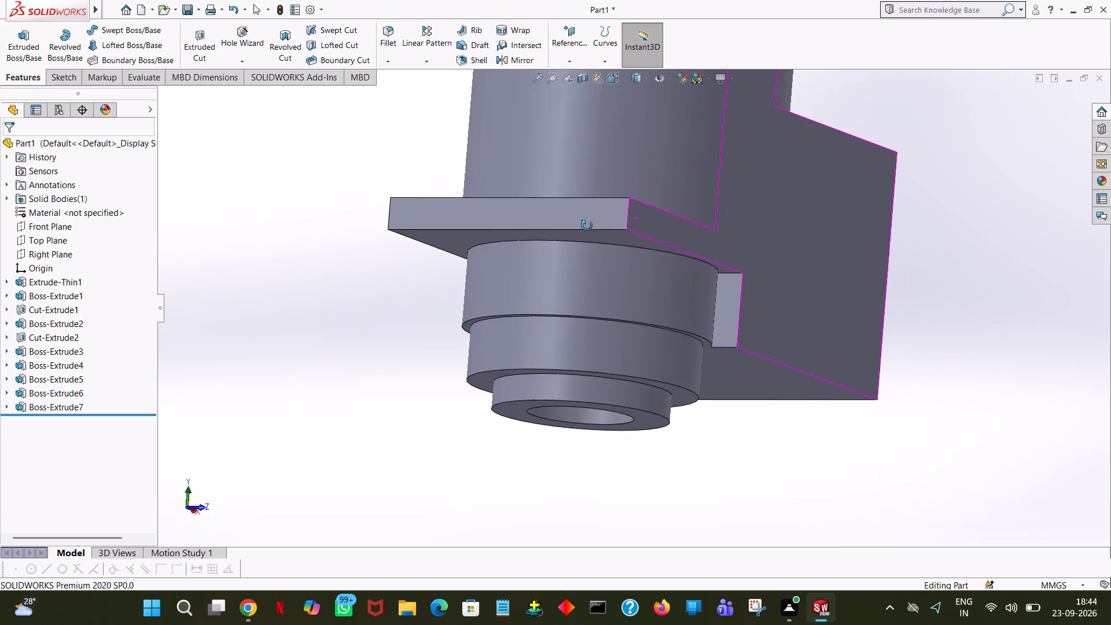
pyautogui.moveTo(587, 226); pyautogui.dragTo(591, 259, button='middle')
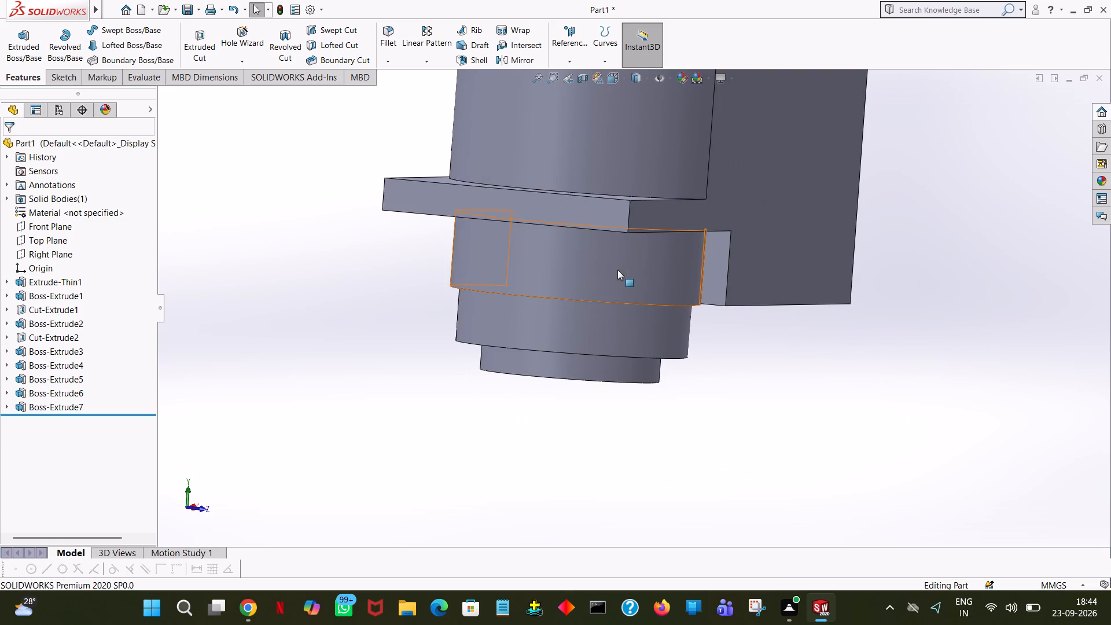
pyautogui.moveTo(784, 292); pyautogui.dragTo(793, 191, button='middle')
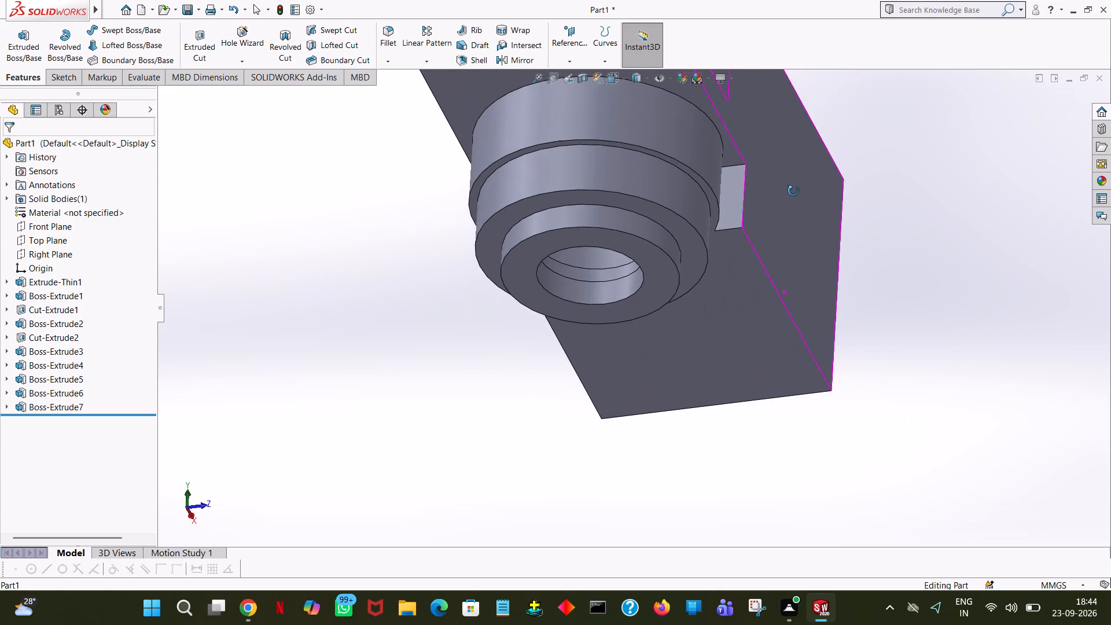
pyautogui.moveTo(793, 191); pyautogui.dragTo(834, 71, button='middle')
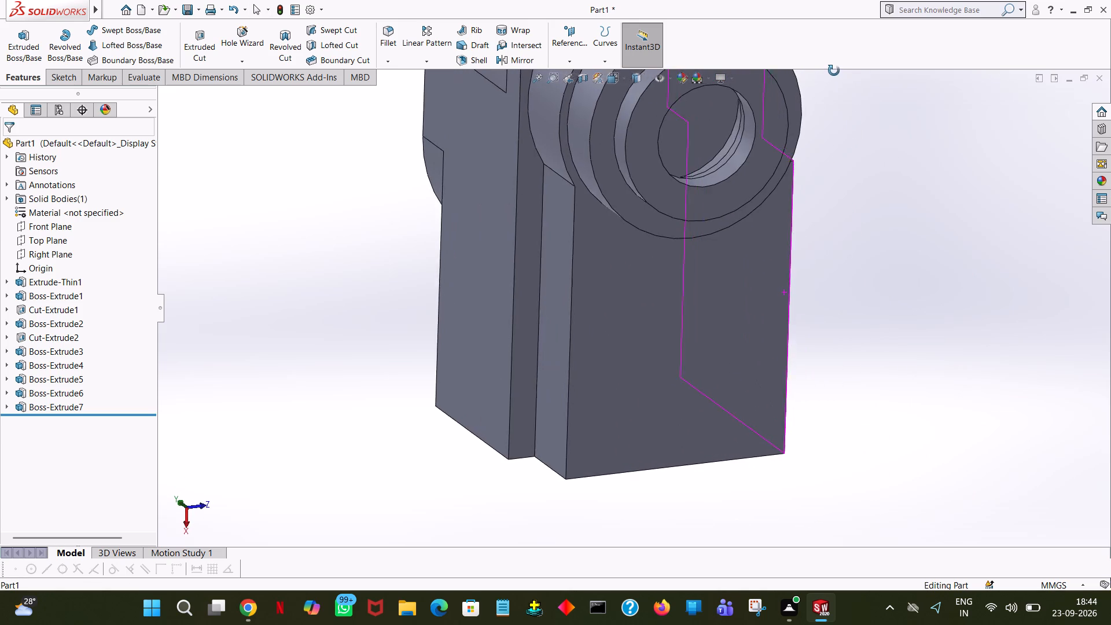
pyautogui.moveTo(834, 71); pyautogui.dragTo(789, 208, button='middle')
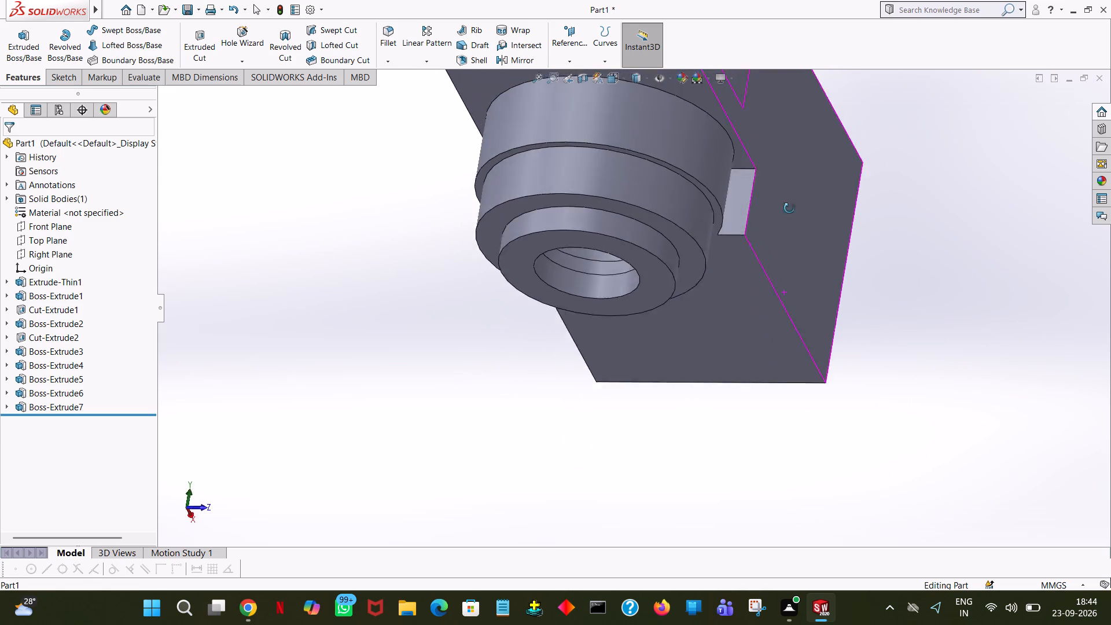
pyautogui.moveTo(789, 208); pyautogui.dragTo(806, 271, button='middle')
pyautogui.click(748, 244)
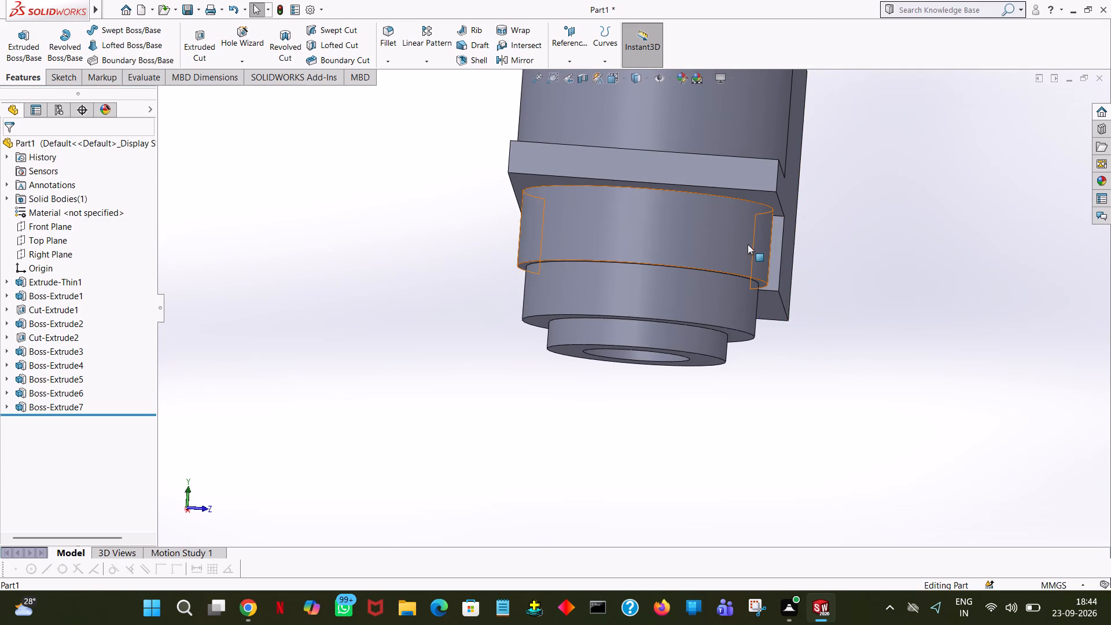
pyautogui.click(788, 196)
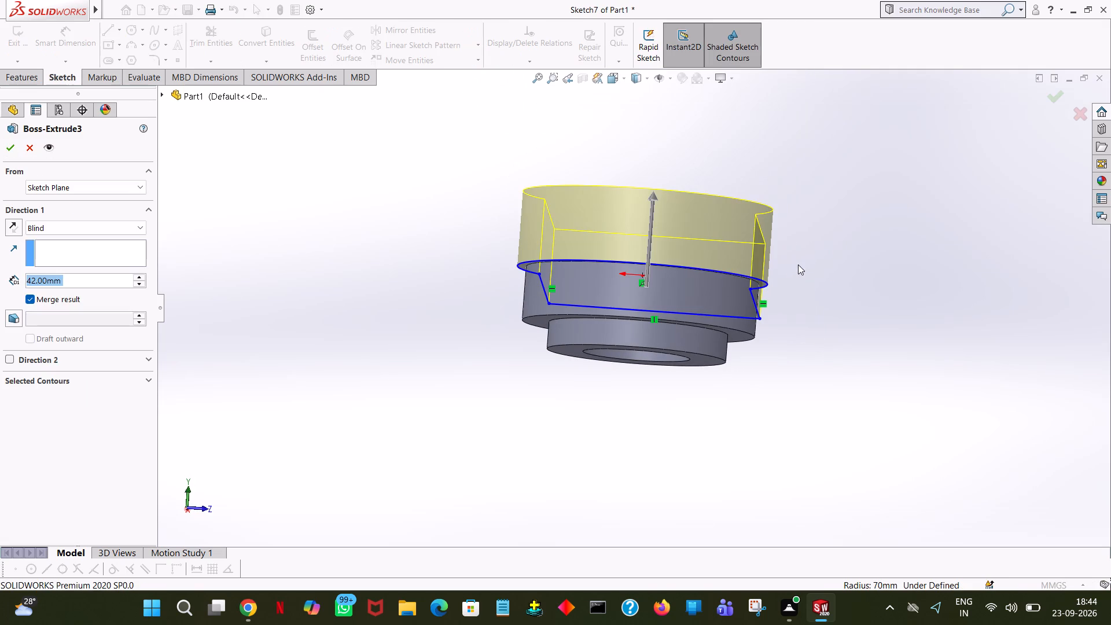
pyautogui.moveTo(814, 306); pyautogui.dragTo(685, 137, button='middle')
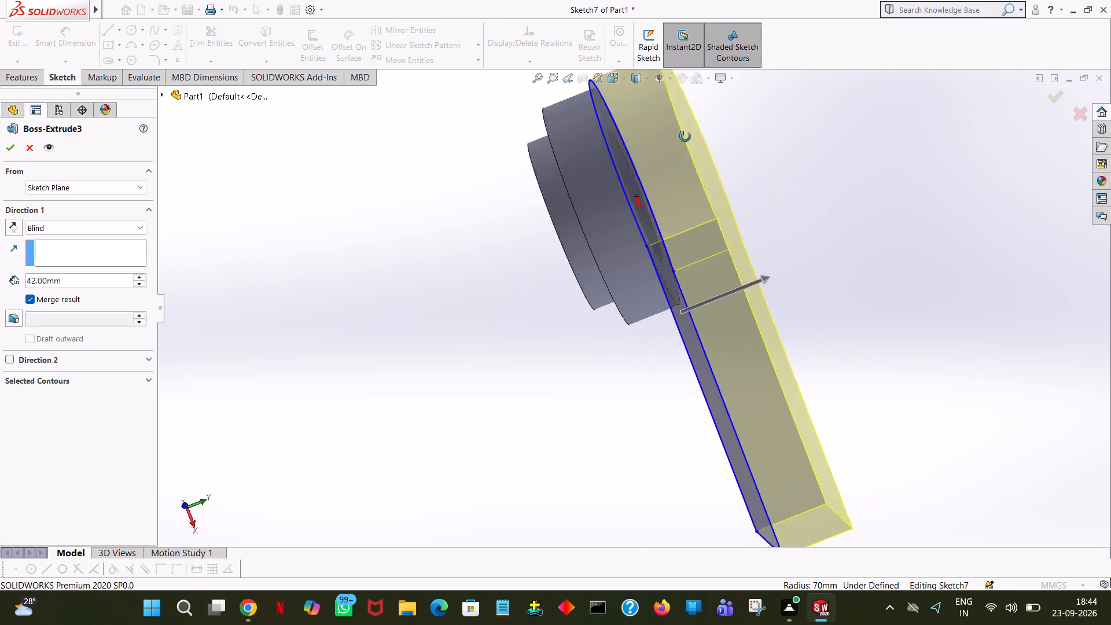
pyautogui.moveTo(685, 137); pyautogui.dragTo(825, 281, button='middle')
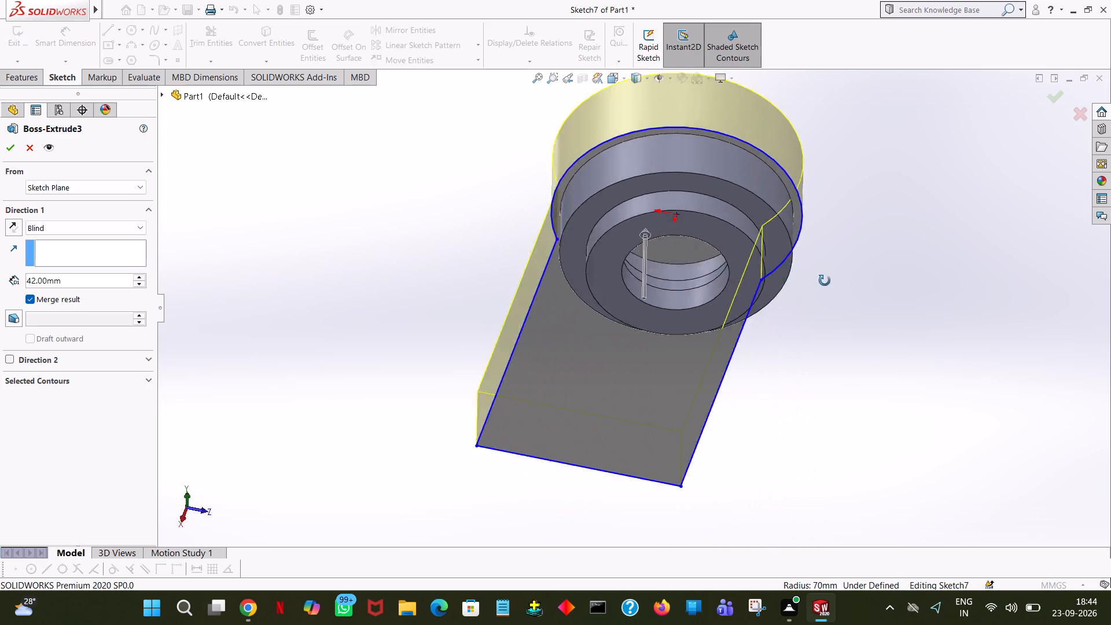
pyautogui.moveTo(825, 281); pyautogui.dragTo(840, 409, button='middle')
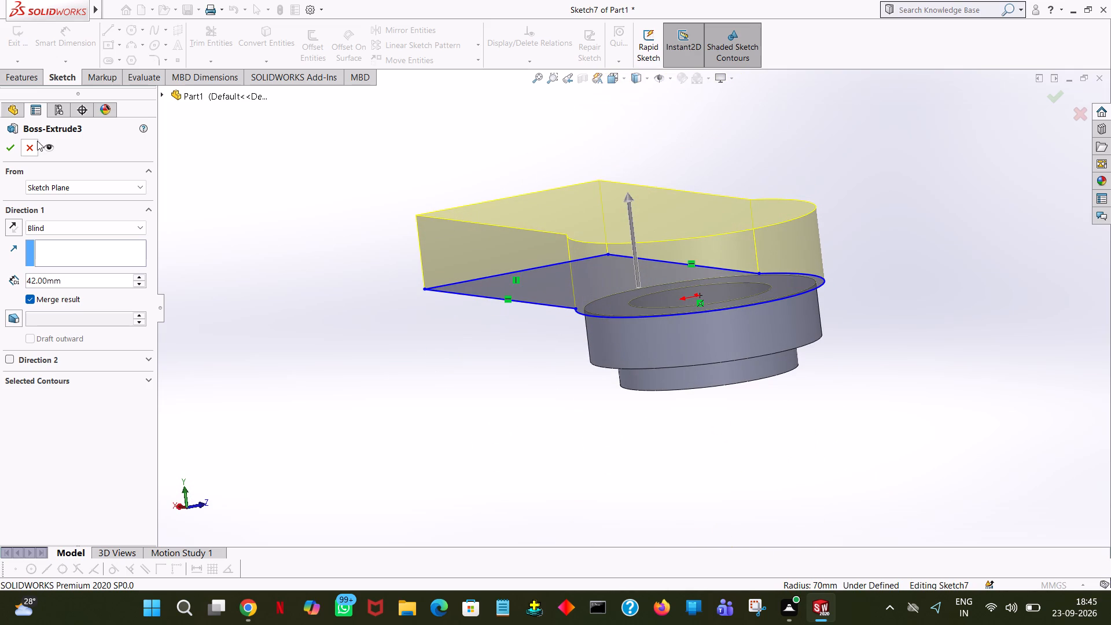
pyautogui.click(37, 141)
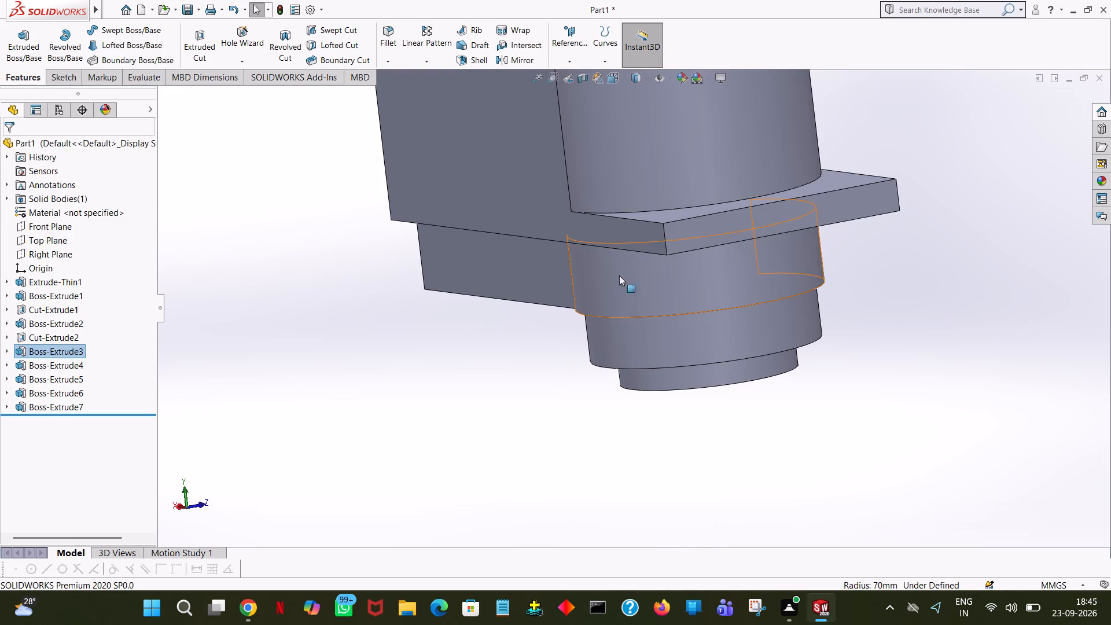
# Examine the side gap between the plate's long edge and the round end of the arm from underneath.
pyautogui.moveTo(758, 254); pyautogui.dragTo(729, 175, button='middle')
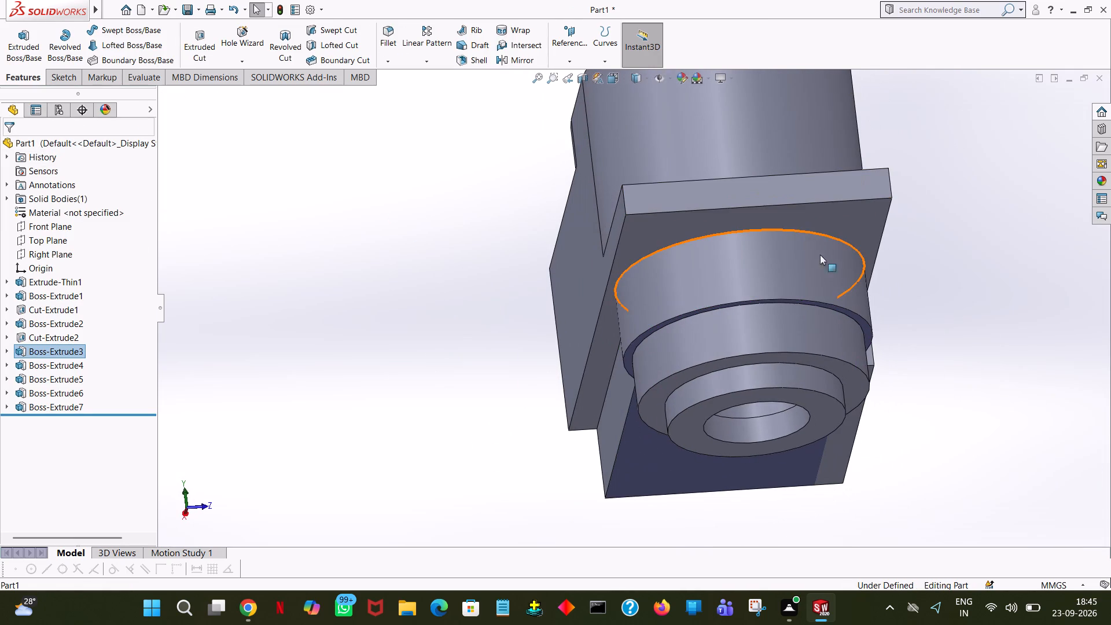
pyautogui.click(862, 253)
pyautogui.click(881, 240)
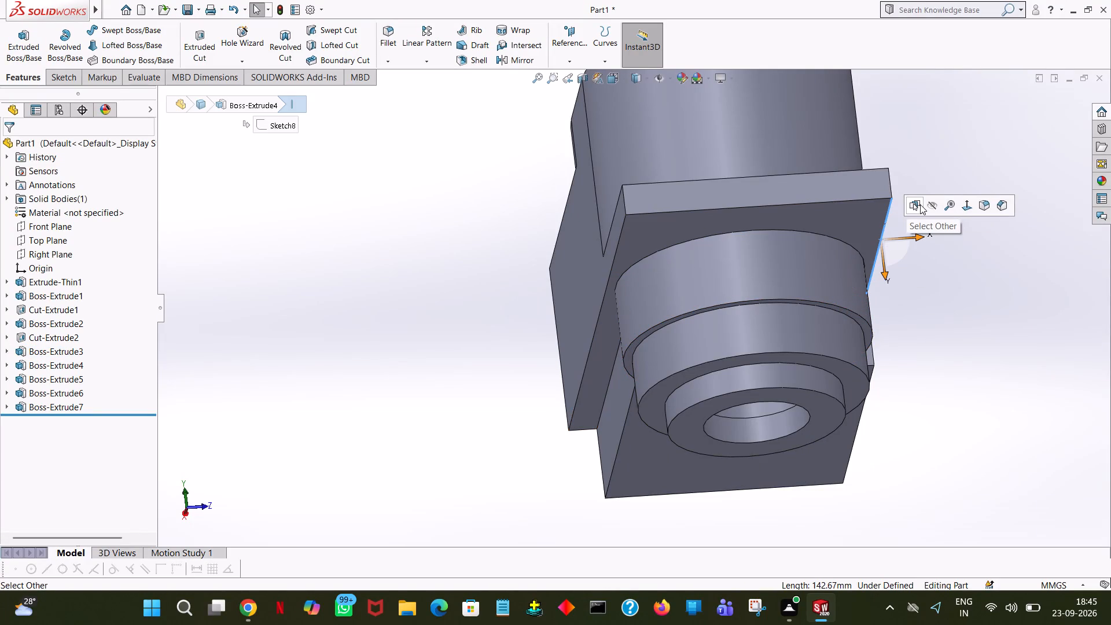
pyautogui.click(969, 298)
pyautogui.click(855, 266)
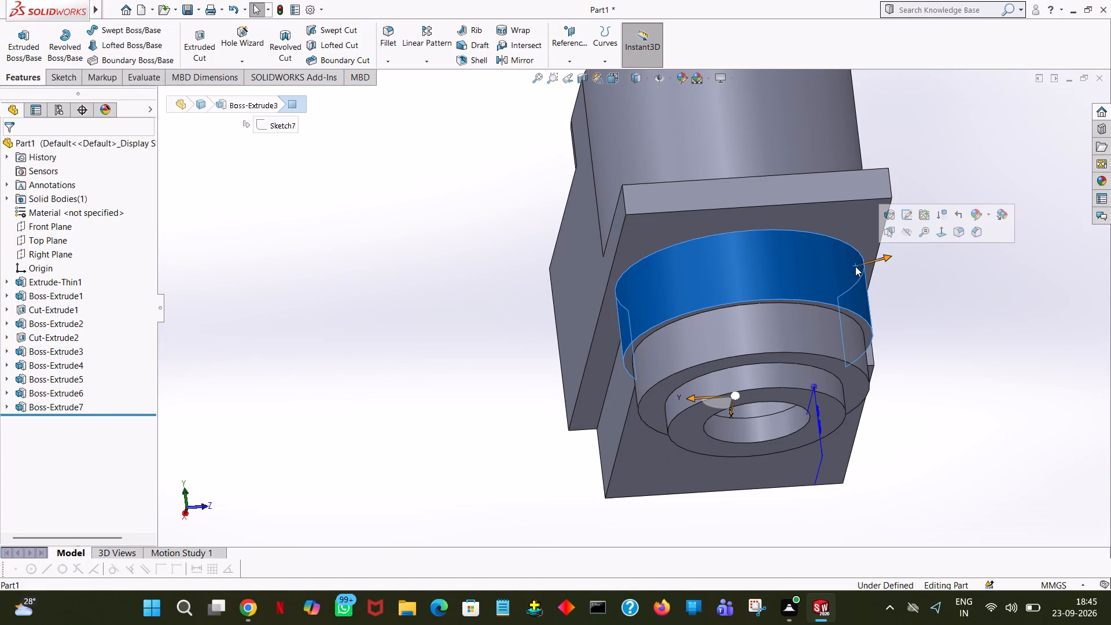
pyautogui.moveTo(931, 330); pyautogui.dragTo(925, 321, button='middle')
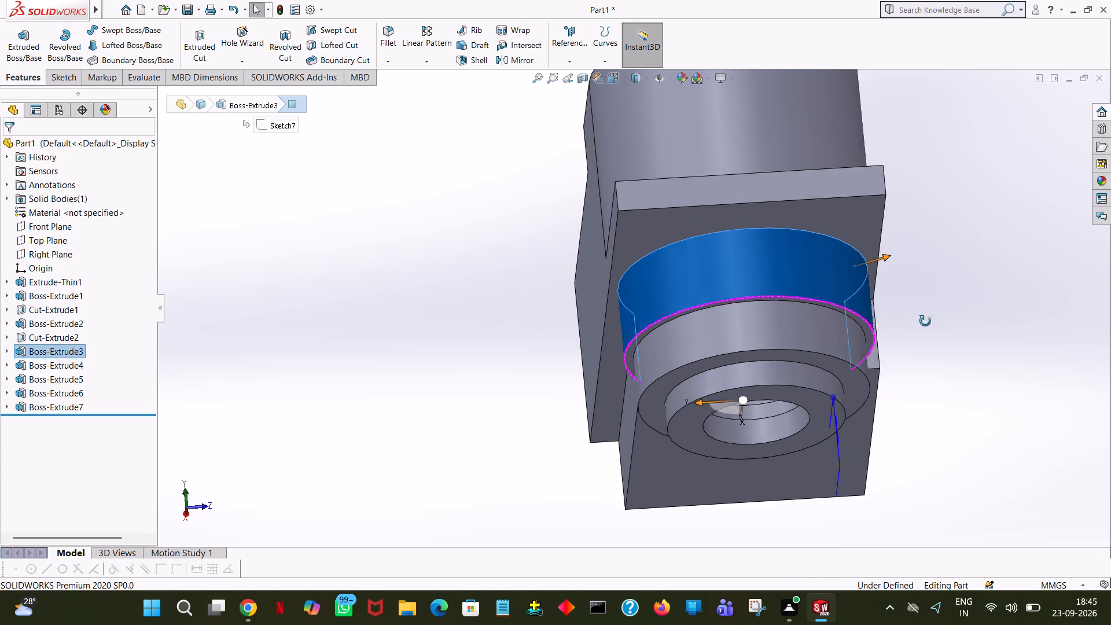
pyautogui.moveTo(925, 321); pyautogui.dragTo(920, 306, button='middle')
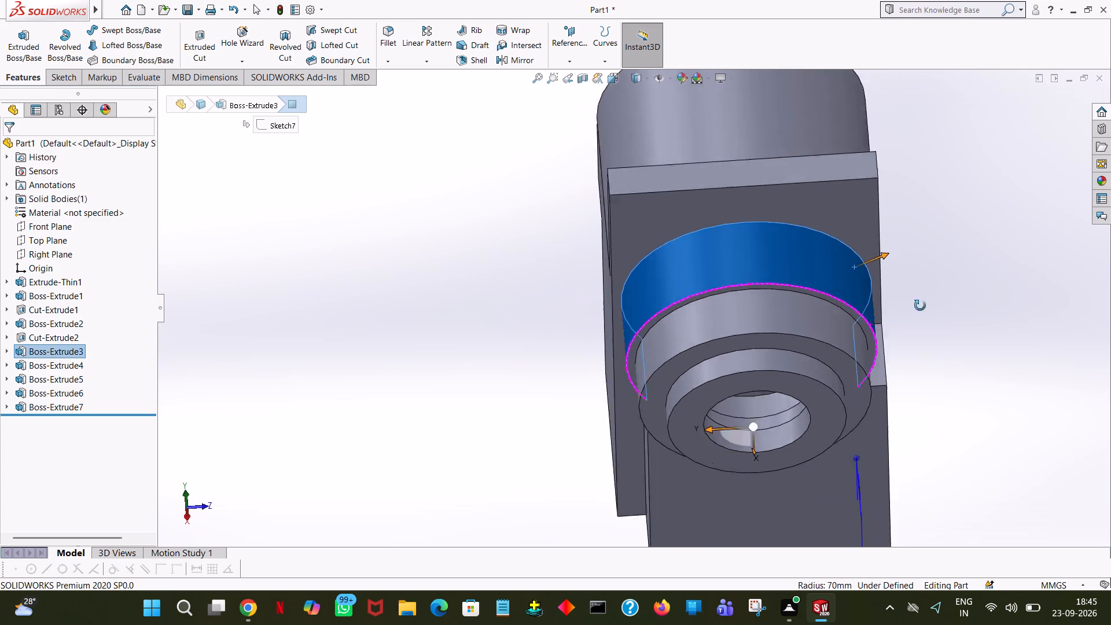
pyautogui.moveTo(920, 306); pyautogui.dragTo(958, 306, button='middle')
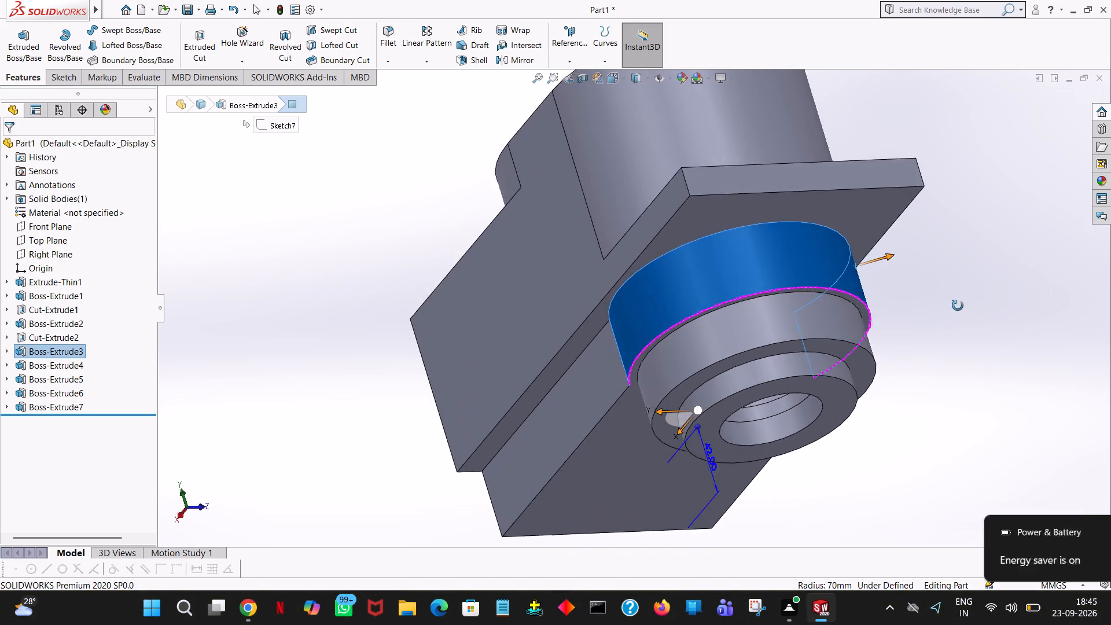
pyautogui.moveTo(958, 306); pyautogui.dragTo(926, 270, button='middle')
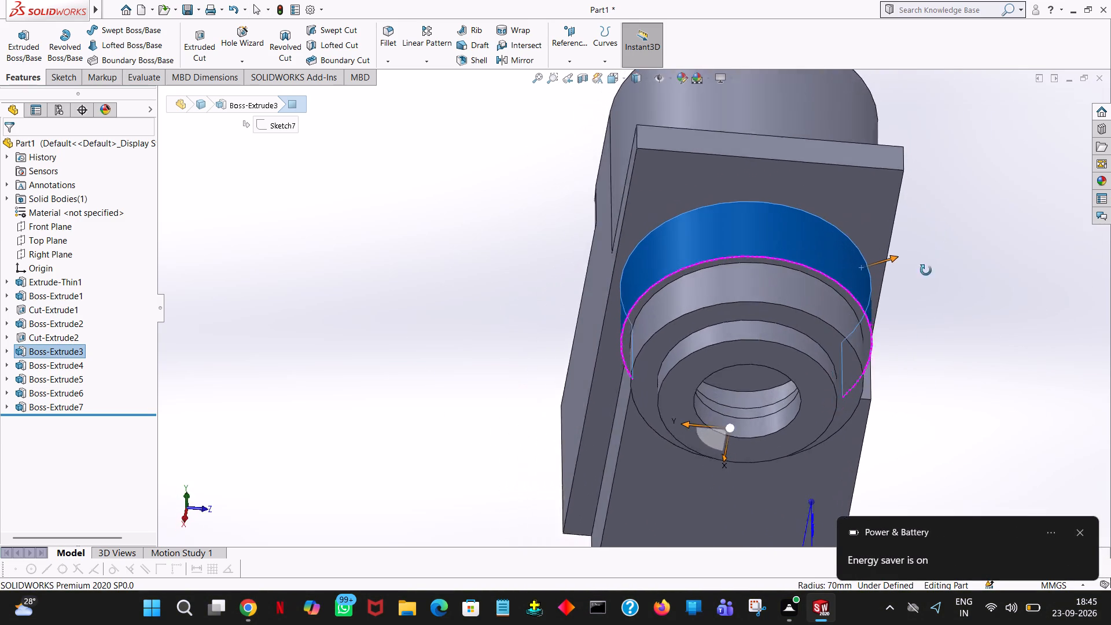
pyautogui.moveTo(926, 270); pyautogui.dragTo(921, 285, button='middle')
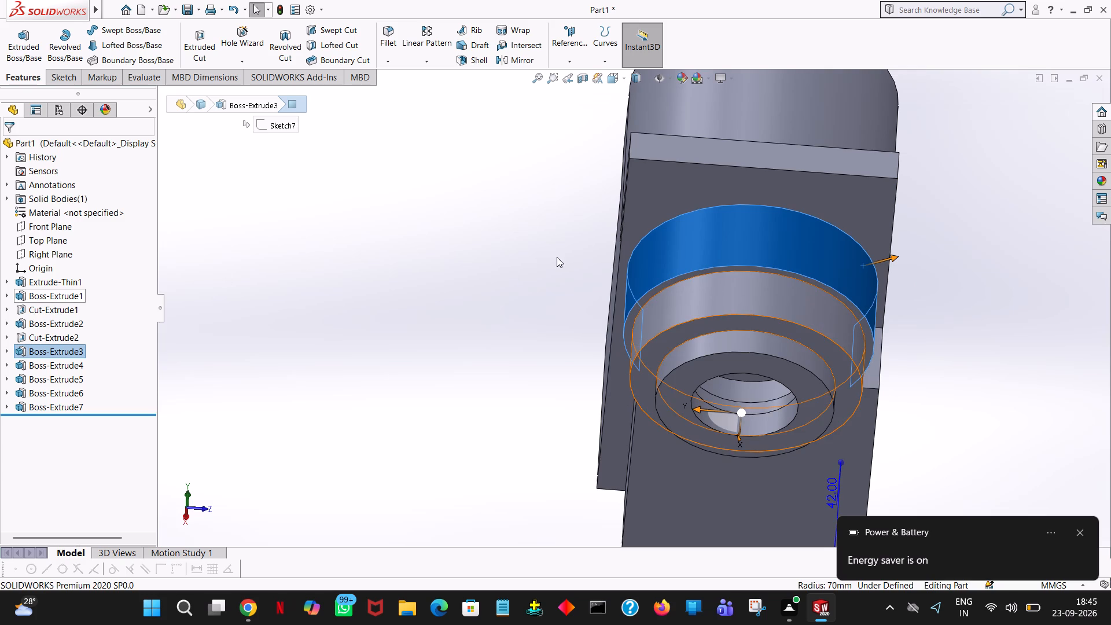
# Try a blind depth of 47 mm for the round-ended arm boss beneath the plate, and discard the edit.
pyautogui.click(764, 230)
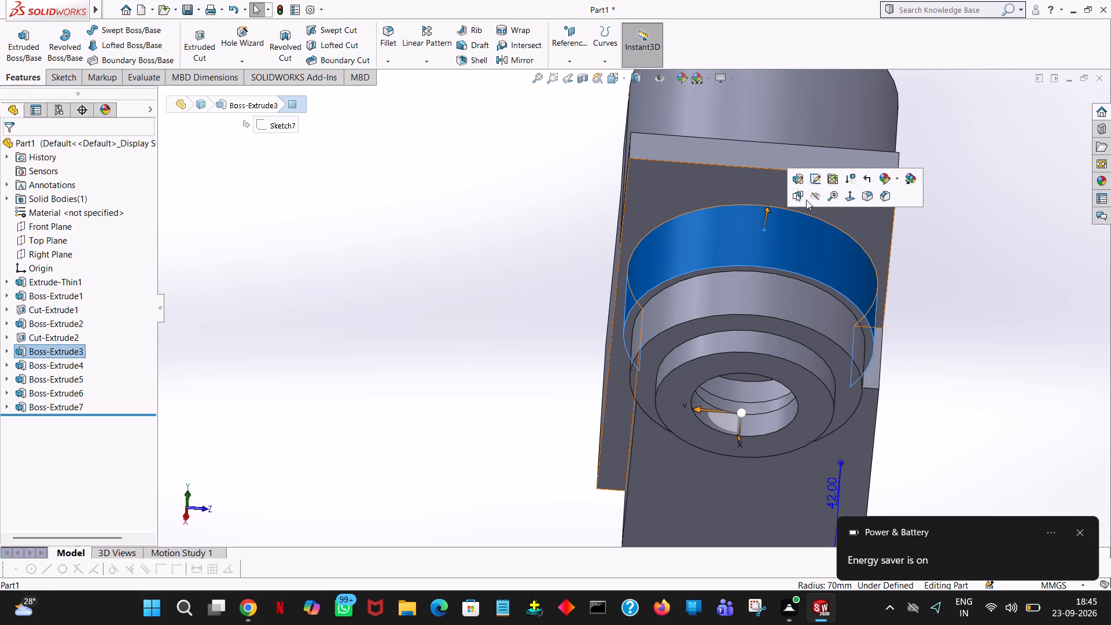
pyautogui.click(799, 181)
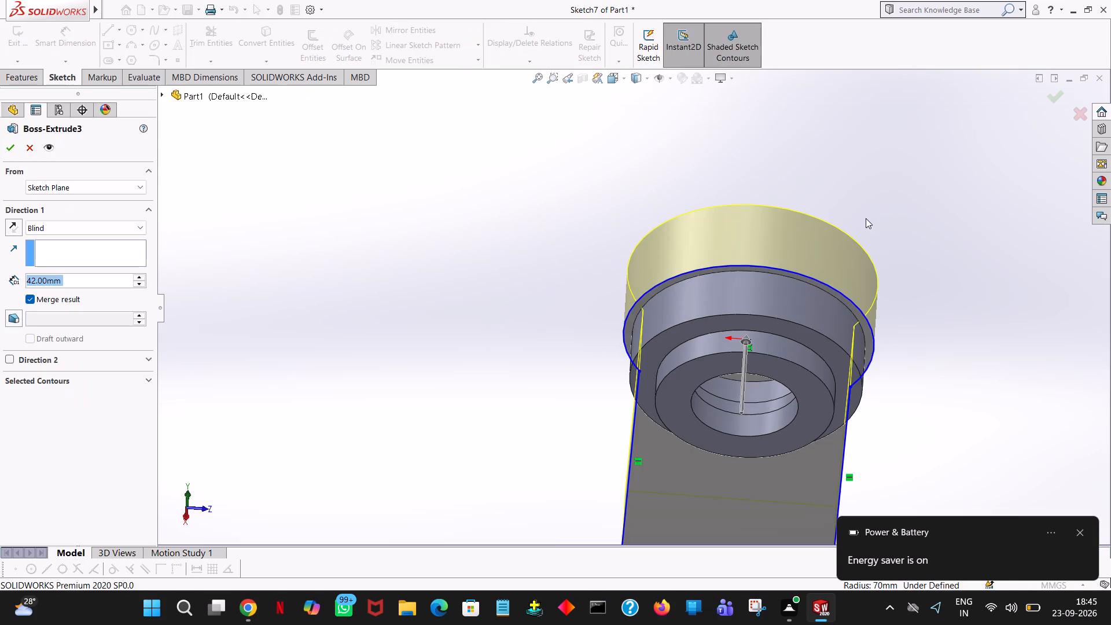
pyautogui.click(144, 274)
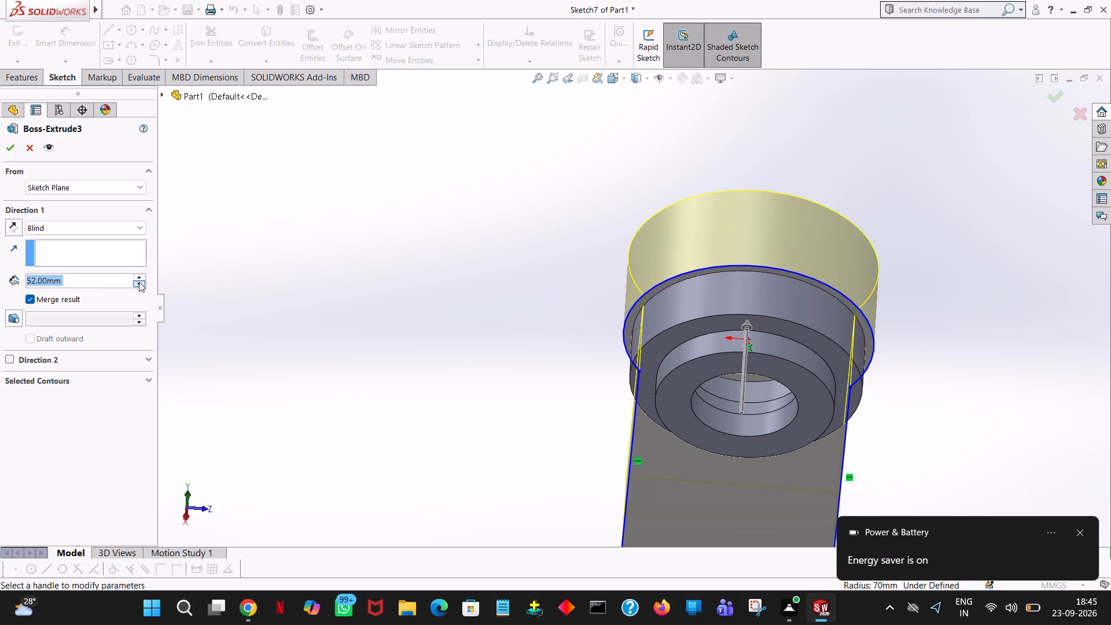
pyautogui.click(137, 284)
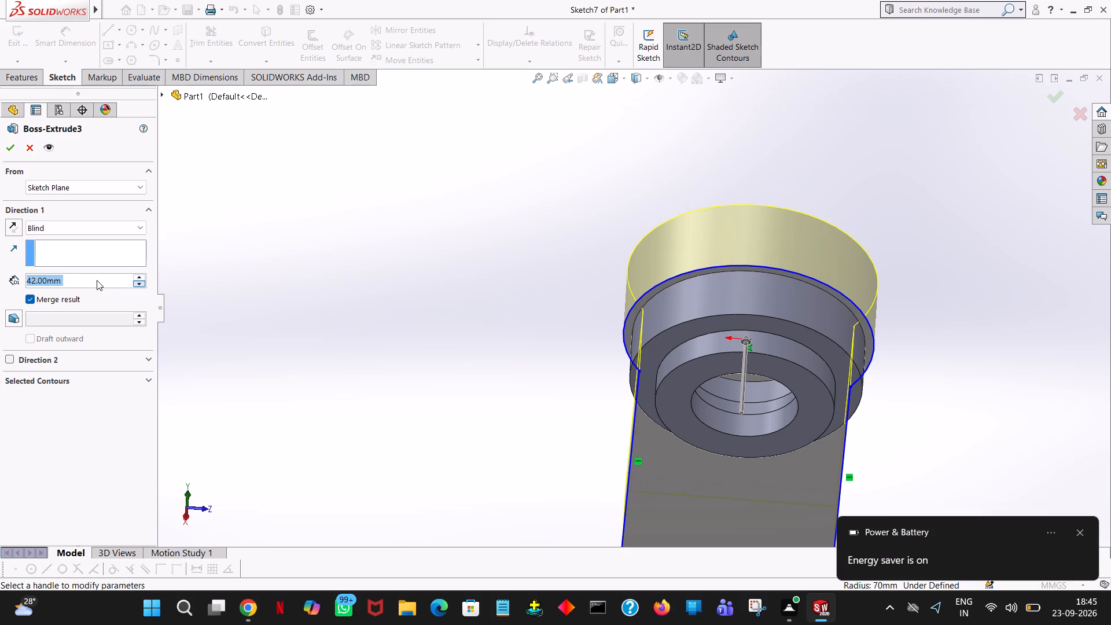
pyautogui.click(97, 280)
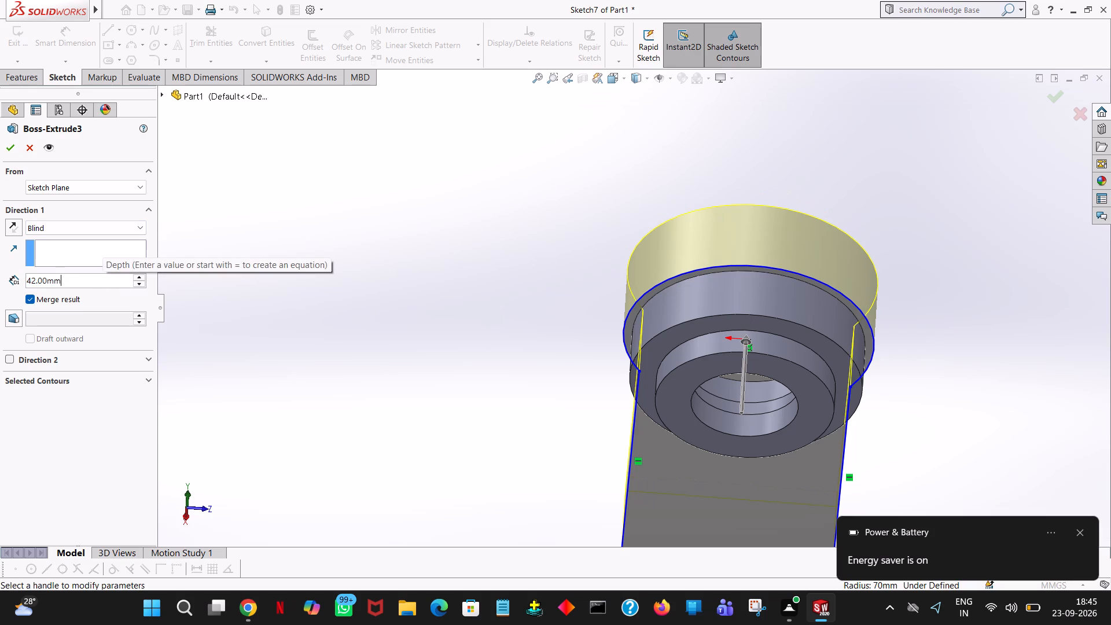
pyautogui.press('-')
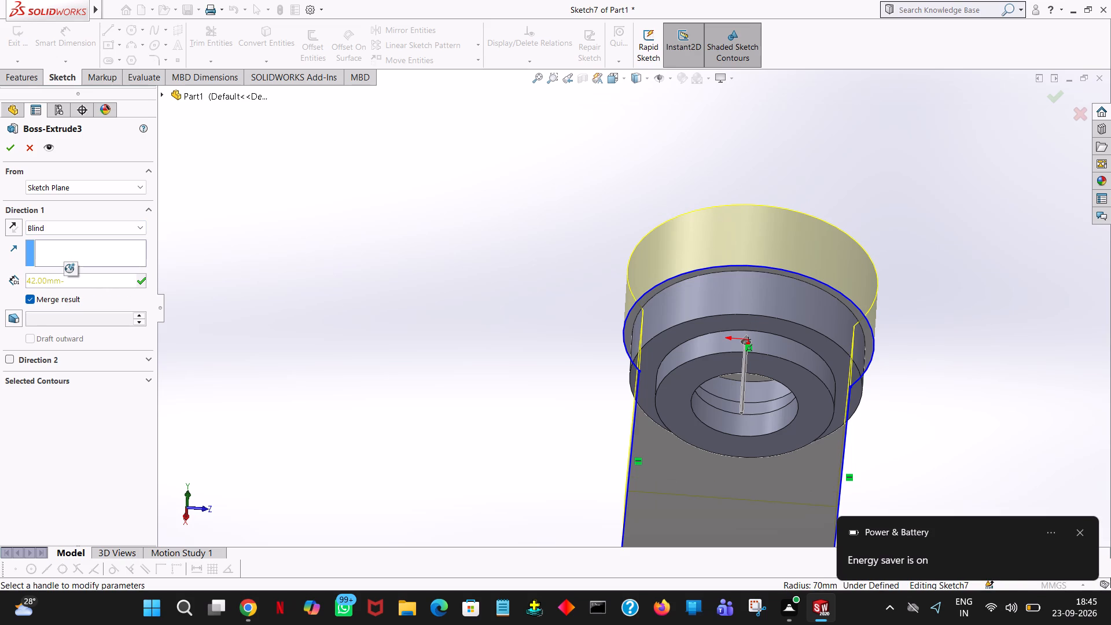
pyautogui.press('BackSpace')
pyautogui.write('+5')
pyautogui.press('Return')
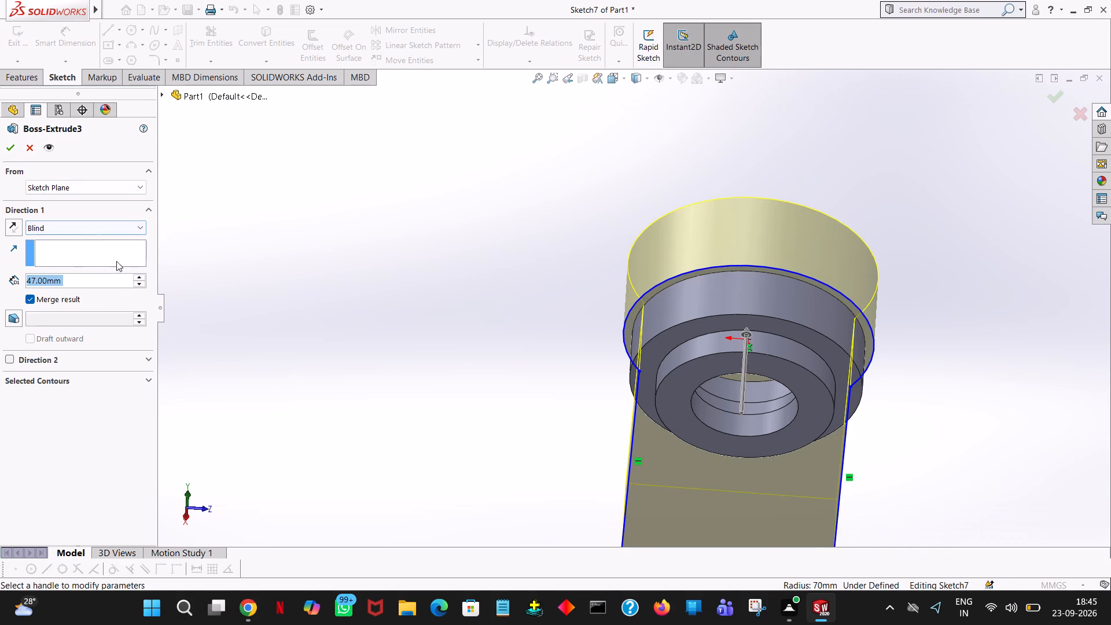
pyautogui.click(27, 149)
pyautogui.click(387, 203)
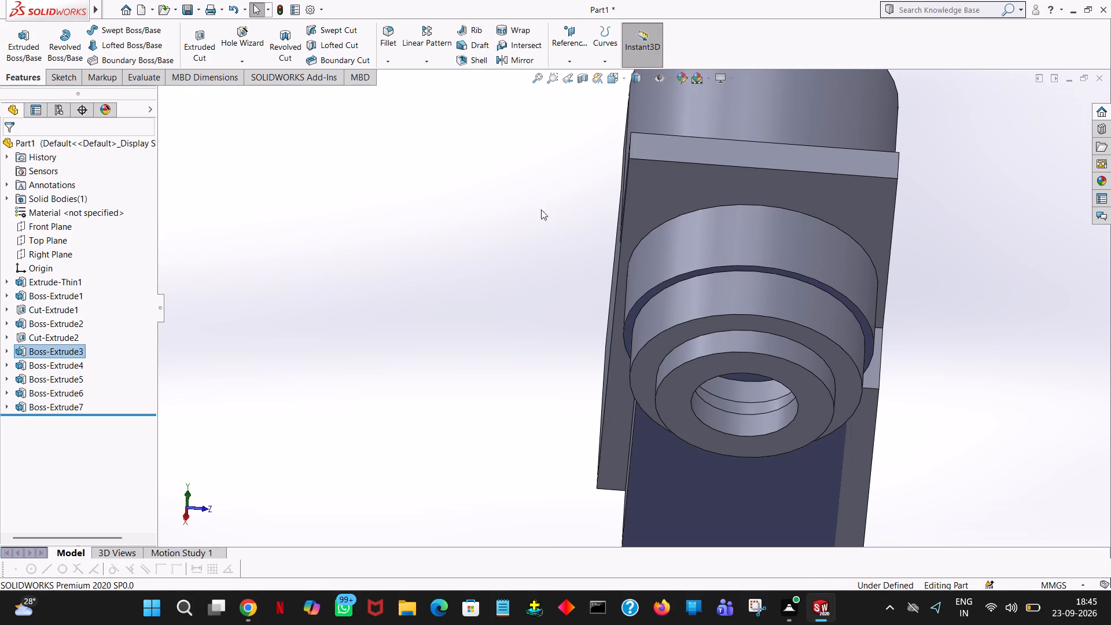
# Open the sketch of the rectangular plate for editing.
pyautogui.click(715, 203)
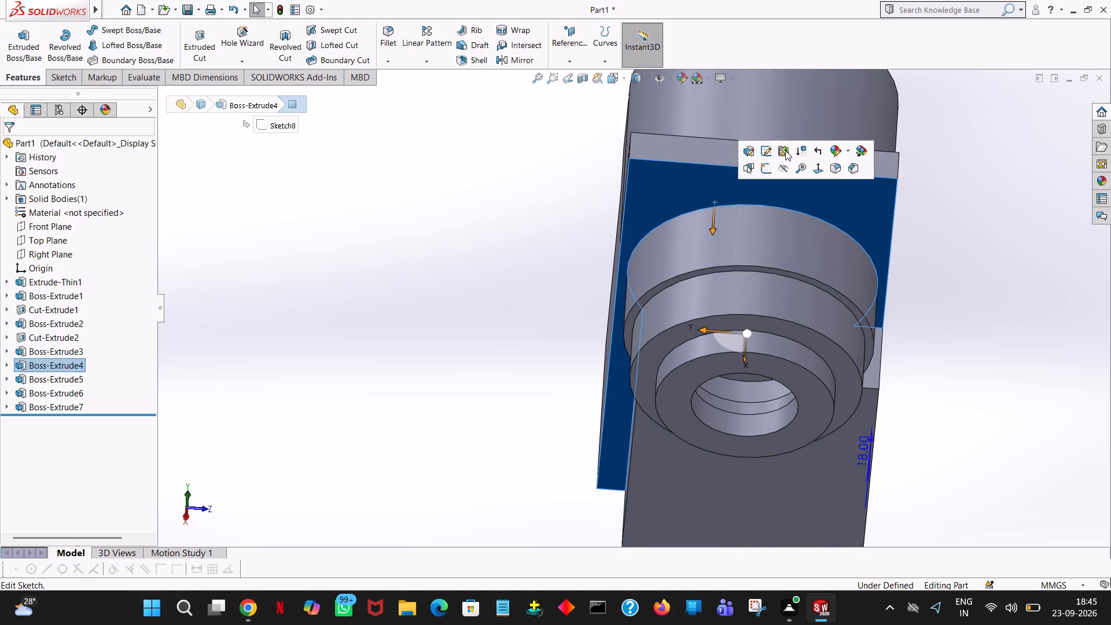
pyautogui.click(765, 153)
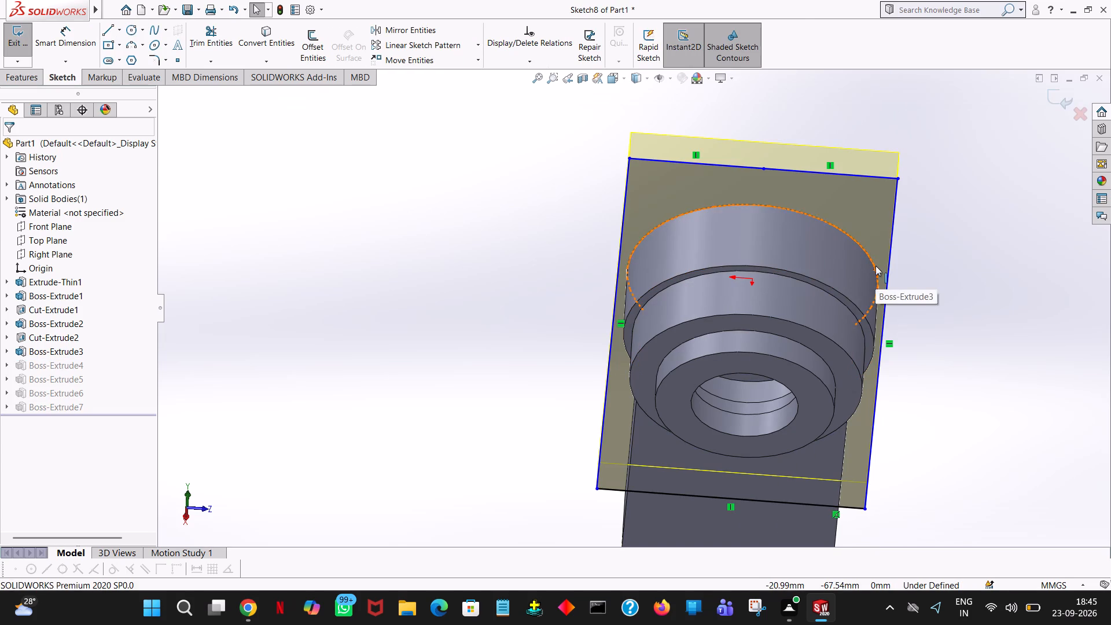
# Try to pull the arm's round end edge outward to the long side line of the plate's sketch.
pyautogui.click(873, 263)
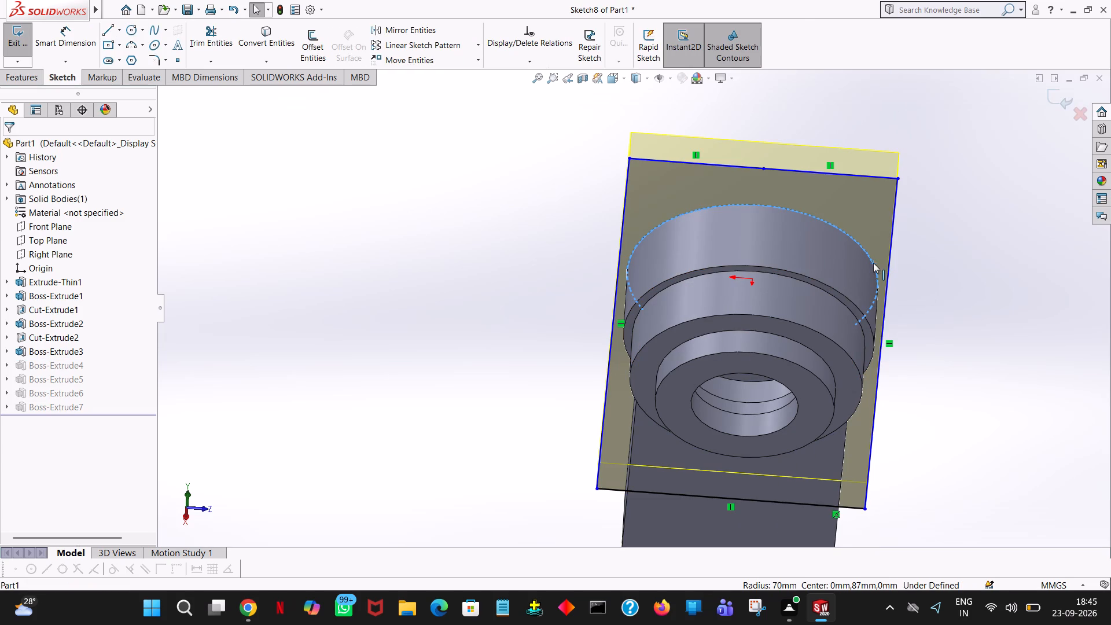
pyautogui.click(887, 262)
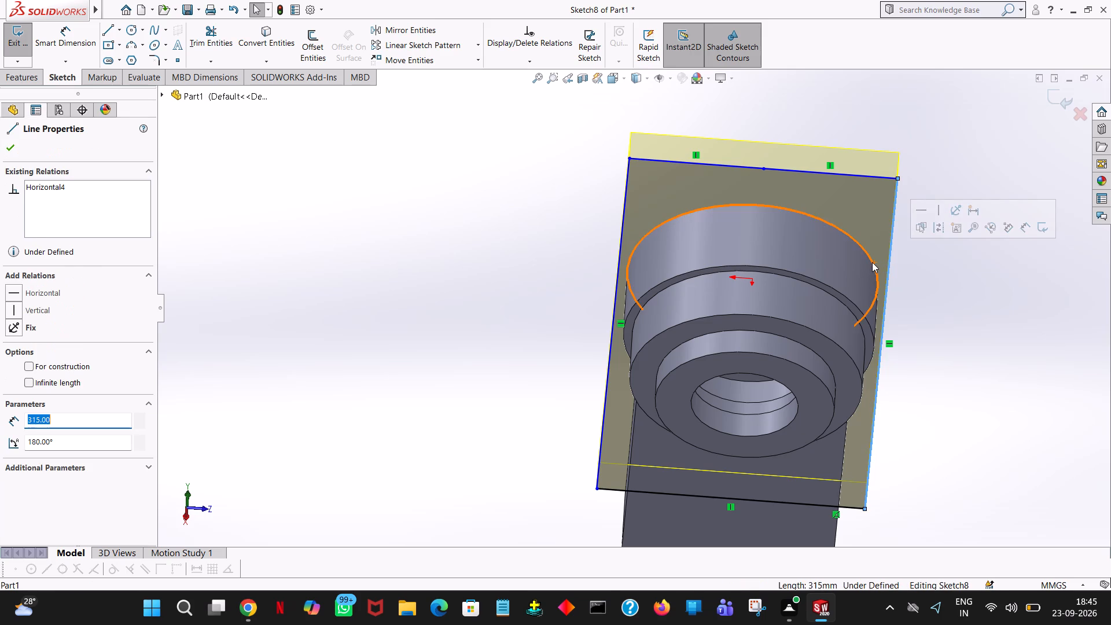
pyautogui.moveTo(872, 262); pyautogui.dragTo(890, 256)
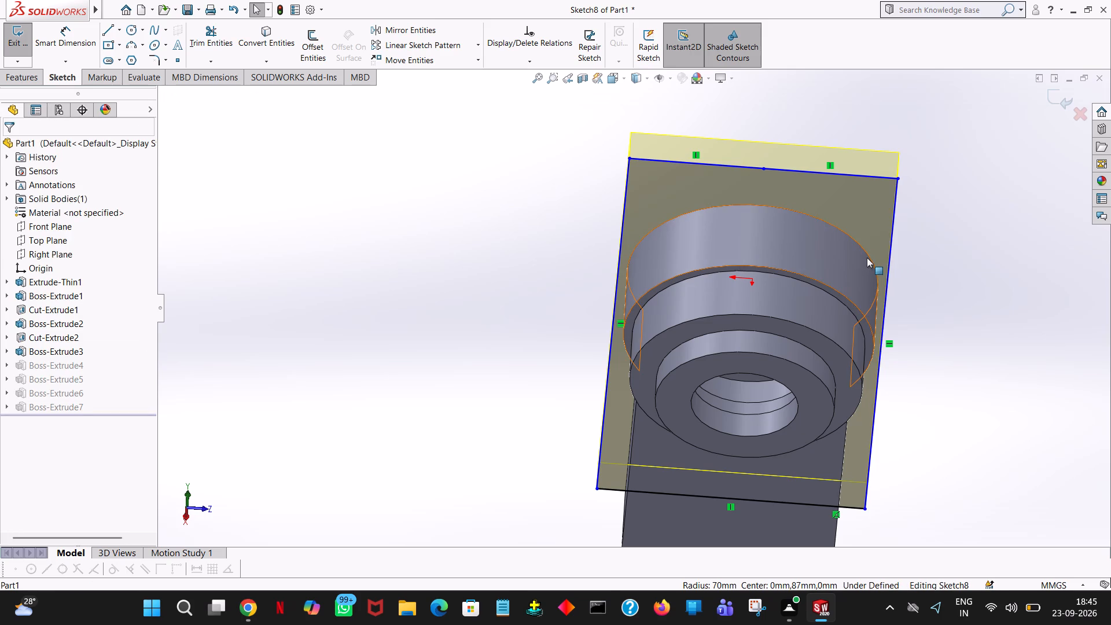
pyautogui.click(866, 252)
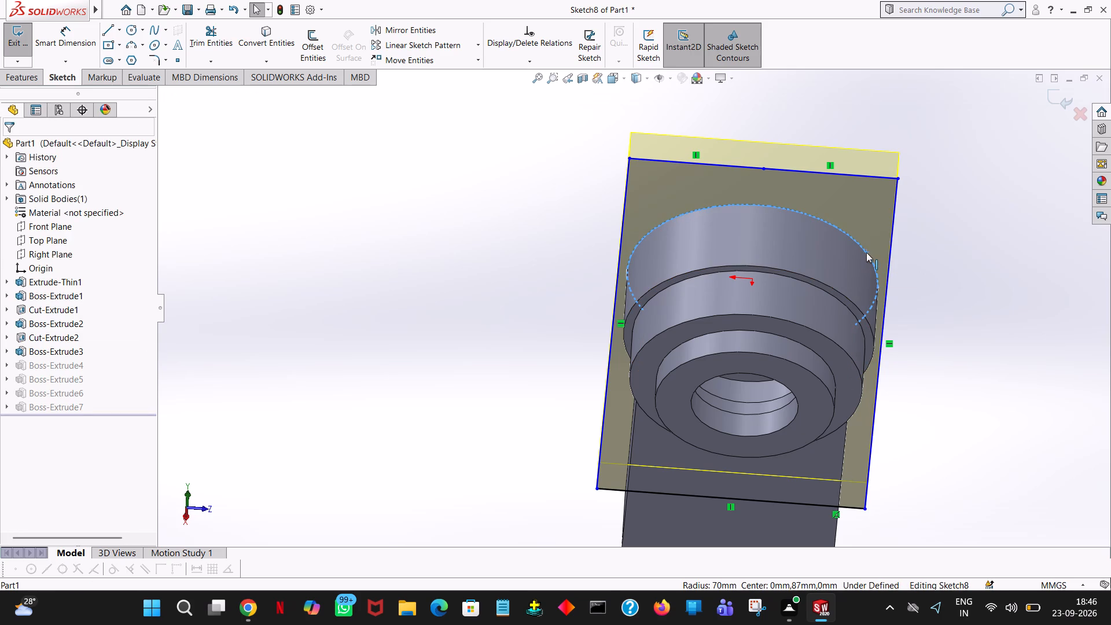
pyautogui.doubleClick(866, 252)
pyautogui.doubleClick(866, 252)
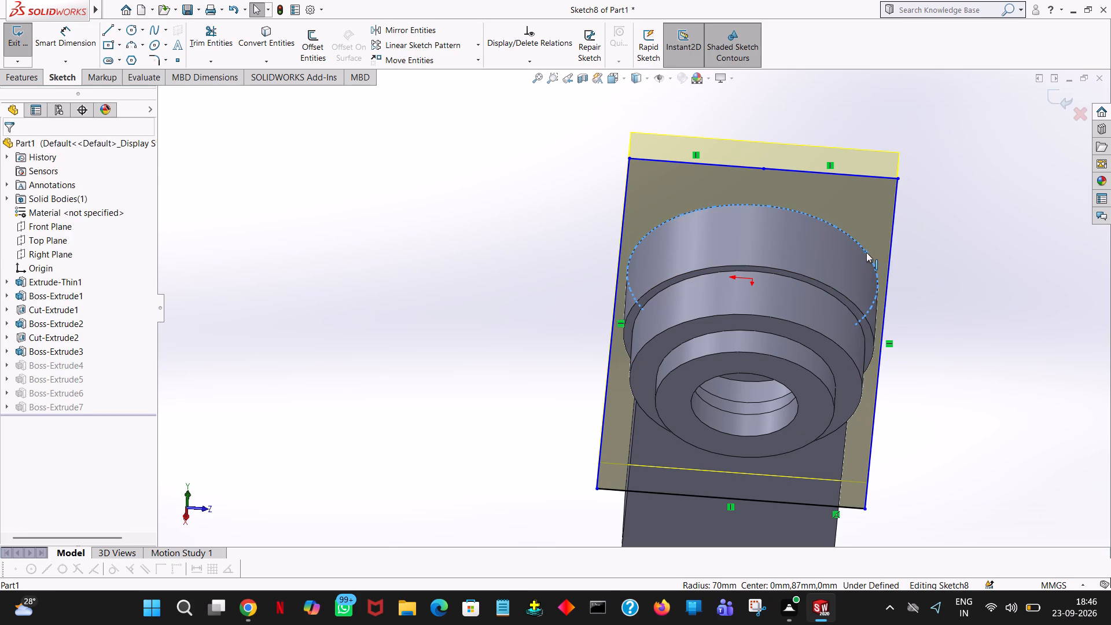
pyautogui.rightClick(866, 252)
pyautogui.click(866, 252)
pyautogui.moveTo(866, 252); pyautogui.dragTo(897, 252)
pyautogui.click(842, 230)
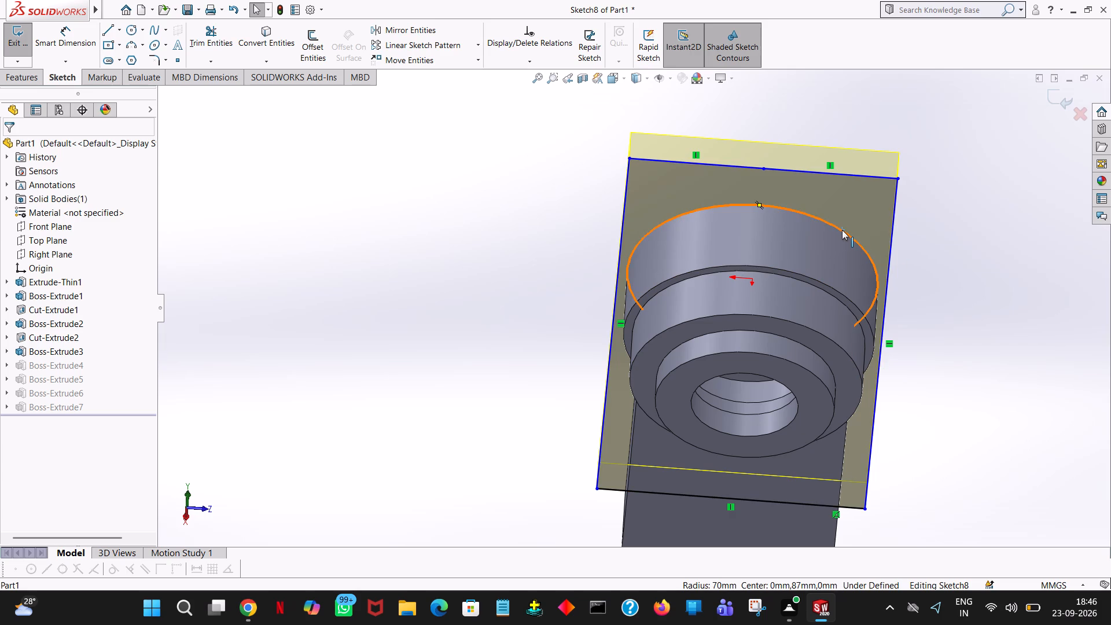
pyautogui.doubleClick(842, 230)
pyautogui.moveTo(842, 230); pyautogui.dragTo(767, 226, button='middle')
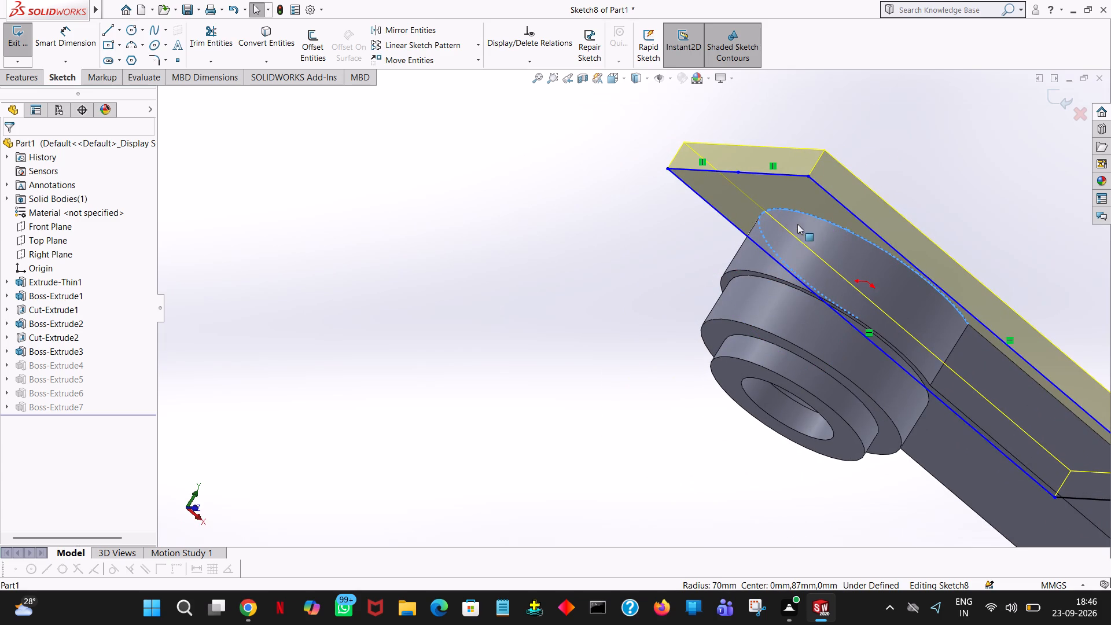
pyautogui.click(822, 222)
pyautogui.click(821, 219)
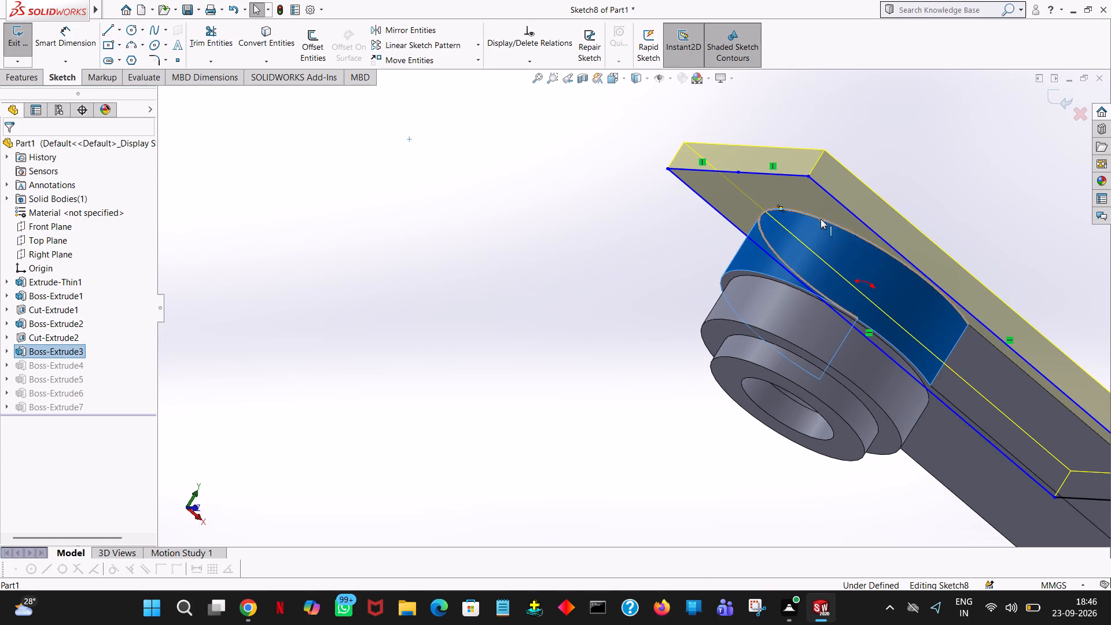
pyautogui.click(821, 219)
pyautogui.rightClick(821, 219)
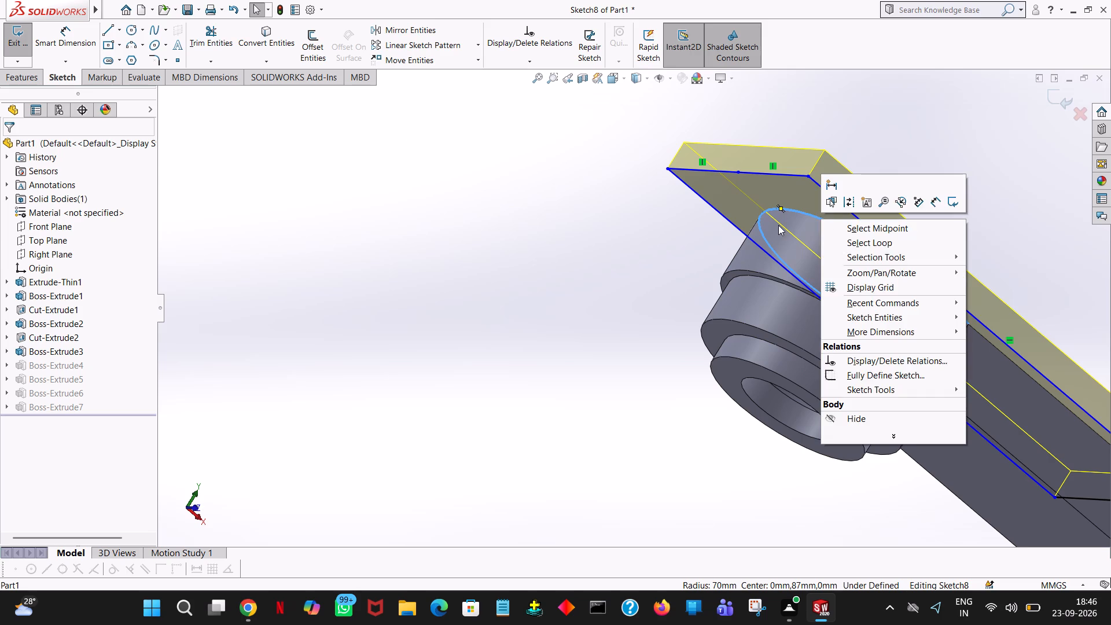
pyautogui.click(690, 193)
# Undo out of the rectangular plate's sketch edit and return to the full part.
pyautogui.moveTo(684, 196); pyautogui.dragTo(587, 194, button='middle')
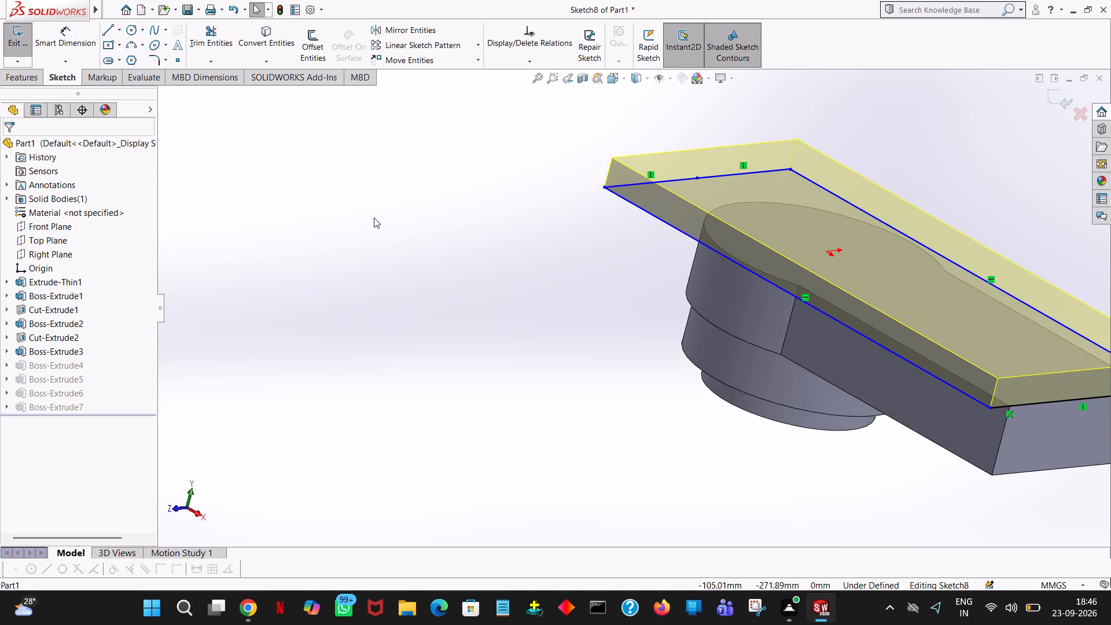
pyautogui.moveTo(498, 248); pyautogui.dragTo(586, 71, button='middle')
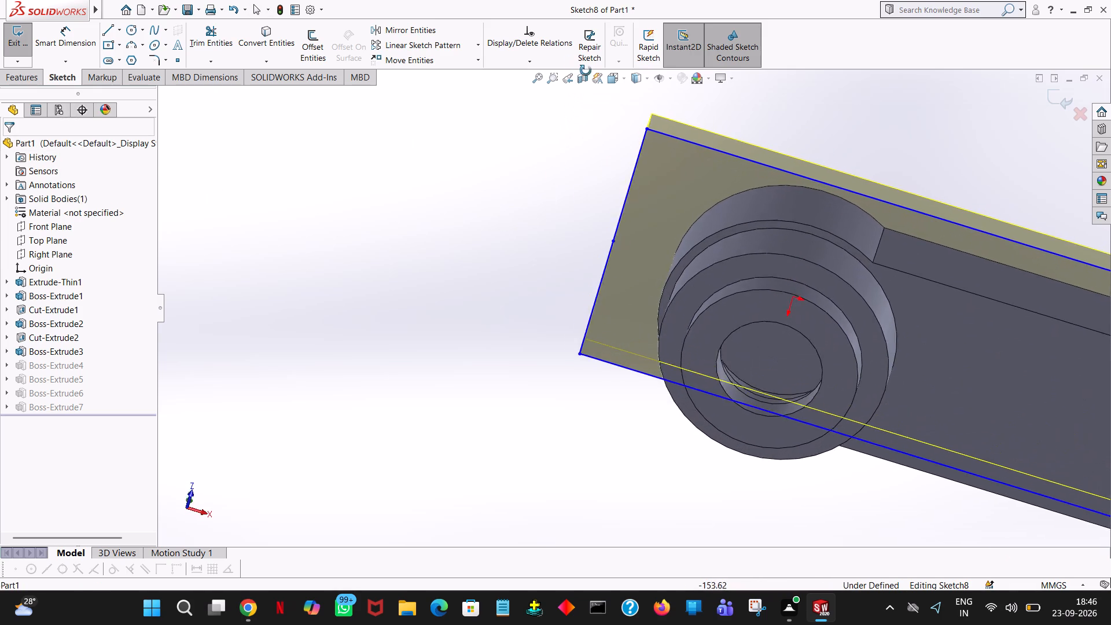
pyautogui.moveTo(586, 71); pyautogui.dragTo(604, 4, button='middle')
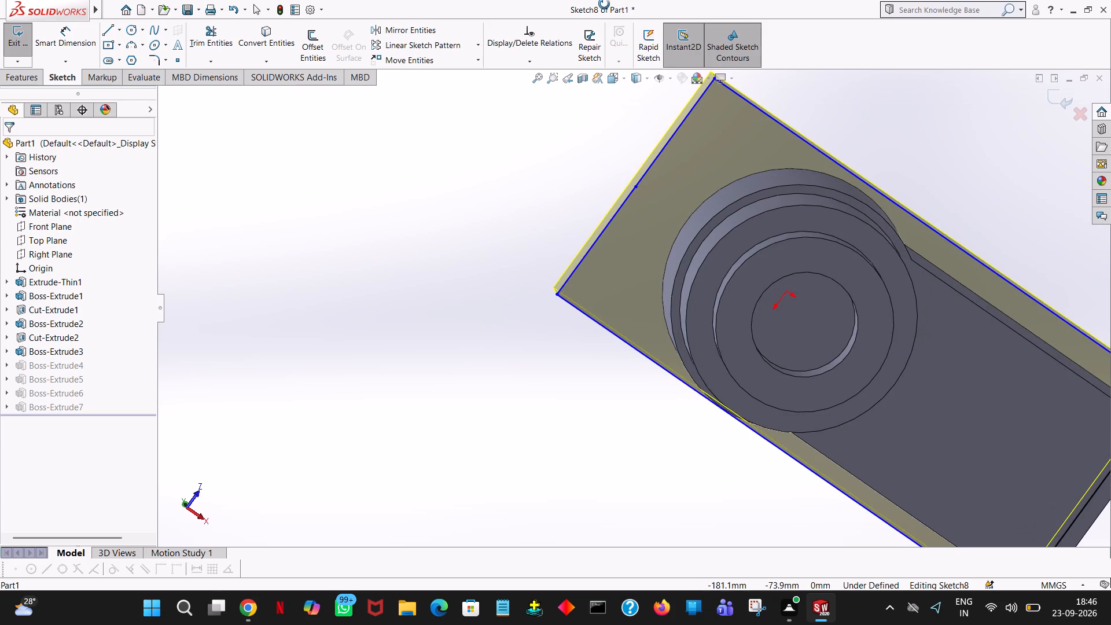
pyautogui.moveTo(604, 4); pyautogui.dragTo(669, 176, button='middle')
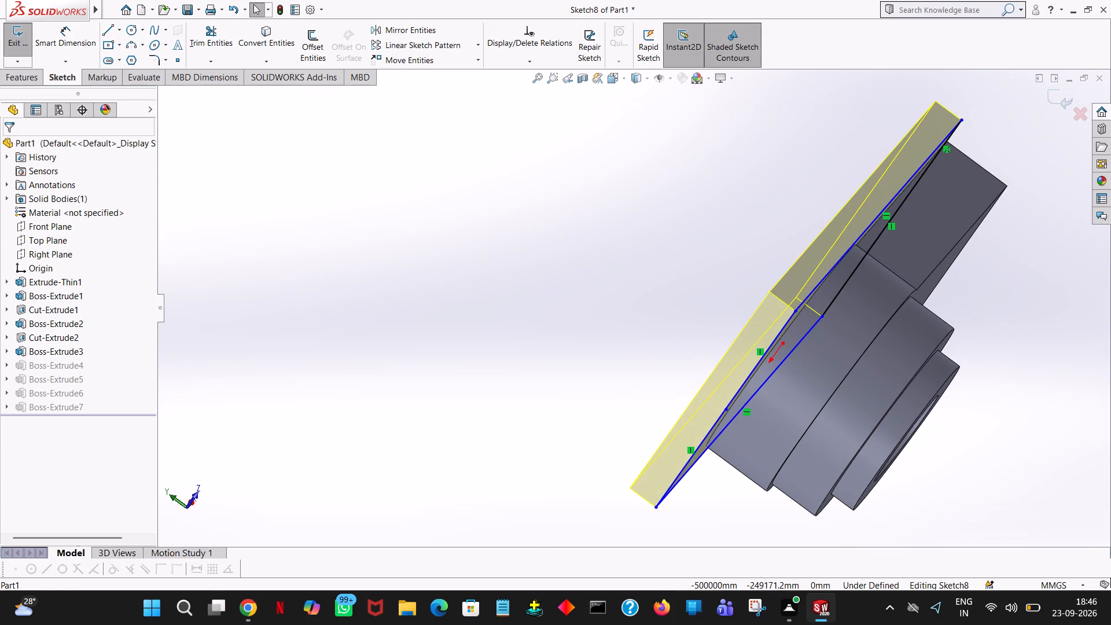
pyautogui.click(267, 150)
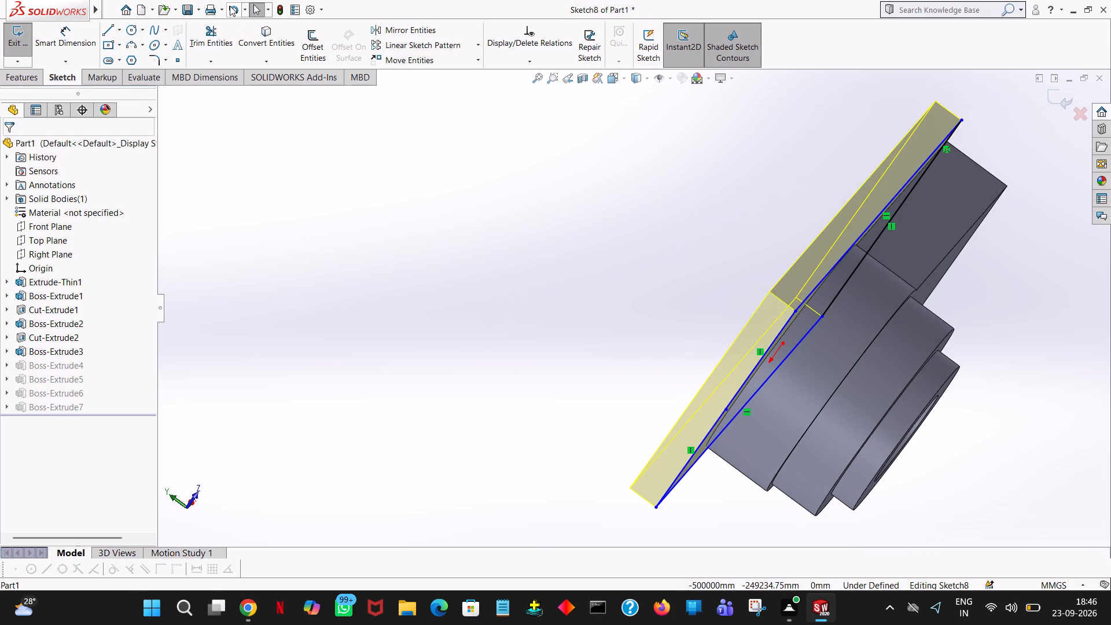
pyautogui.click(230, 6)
# Examine the slot-shaped boss and the plate's end from several angles and in a straight side view.
pyautogui.moveTo(443, 172); pyautogui.dragTo(332, 278, button='middle')
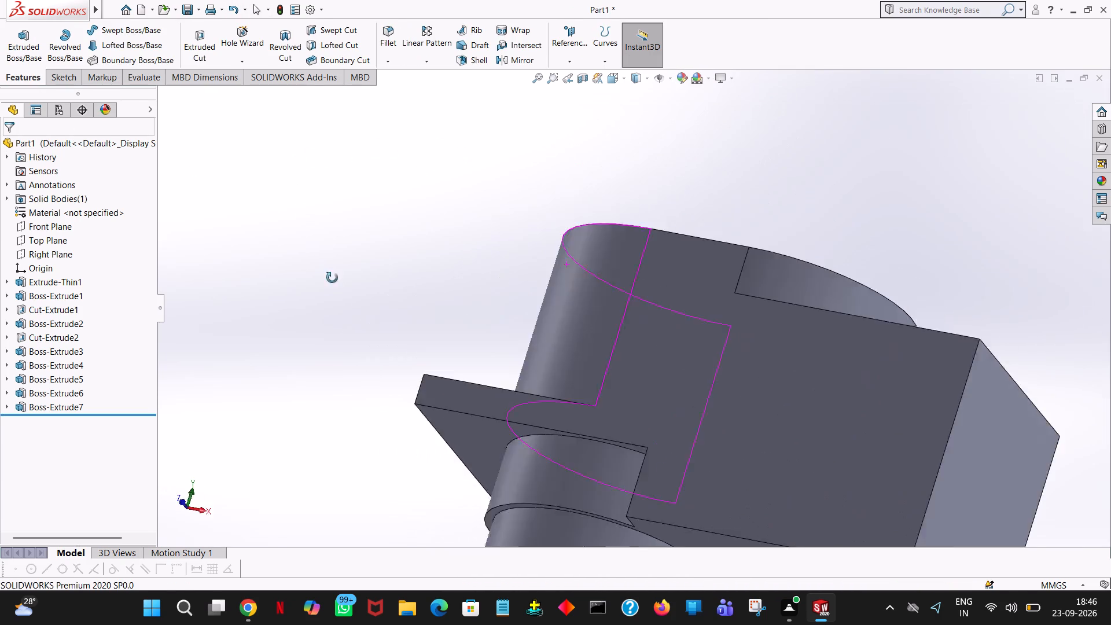
pyautogui.moveTo(332, 278); pyautogui.dragTo(490, 549, button='middle')
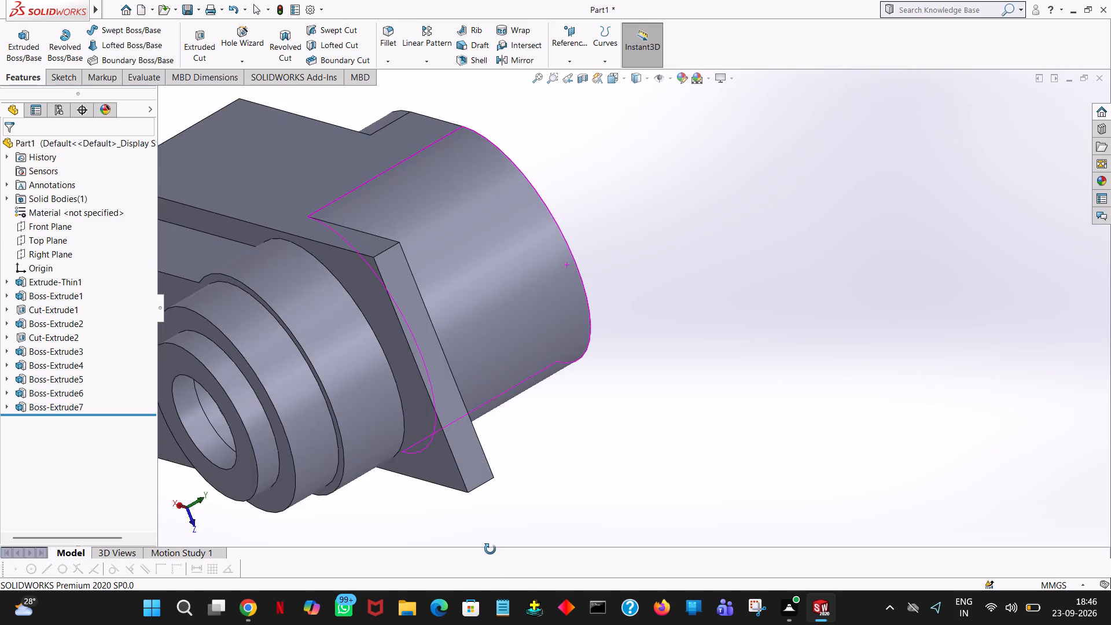
pyautogui.moveTo(490, 549); pyautogui.dragTo(330, 499, button='middle')
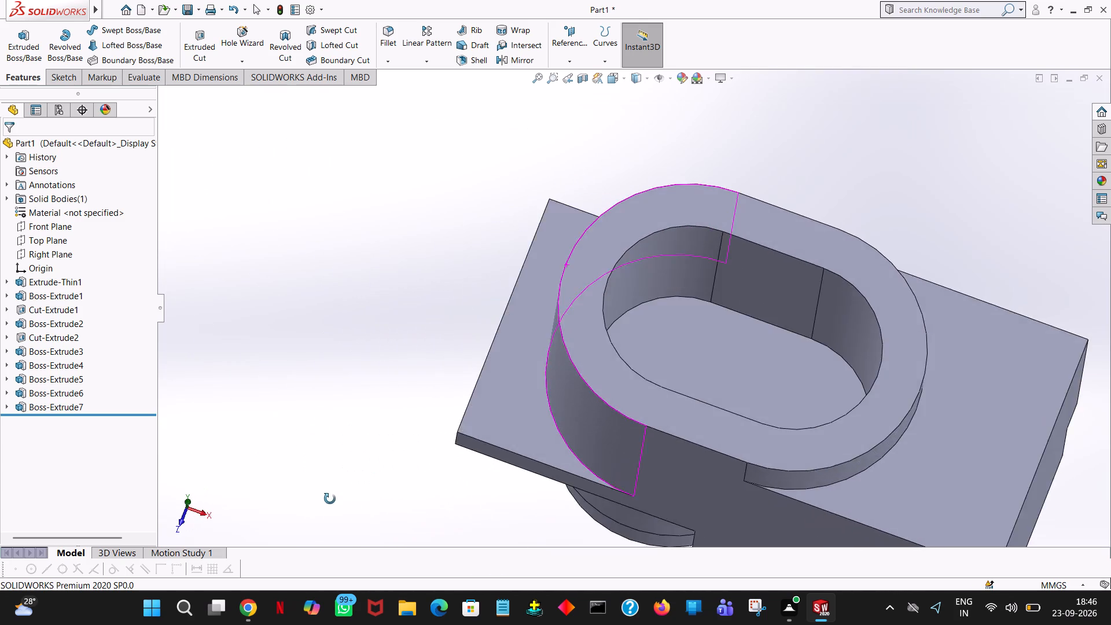
pyautogui.moveTo(330, 499); pyautogui.dragTo(497, 451, button='middle')
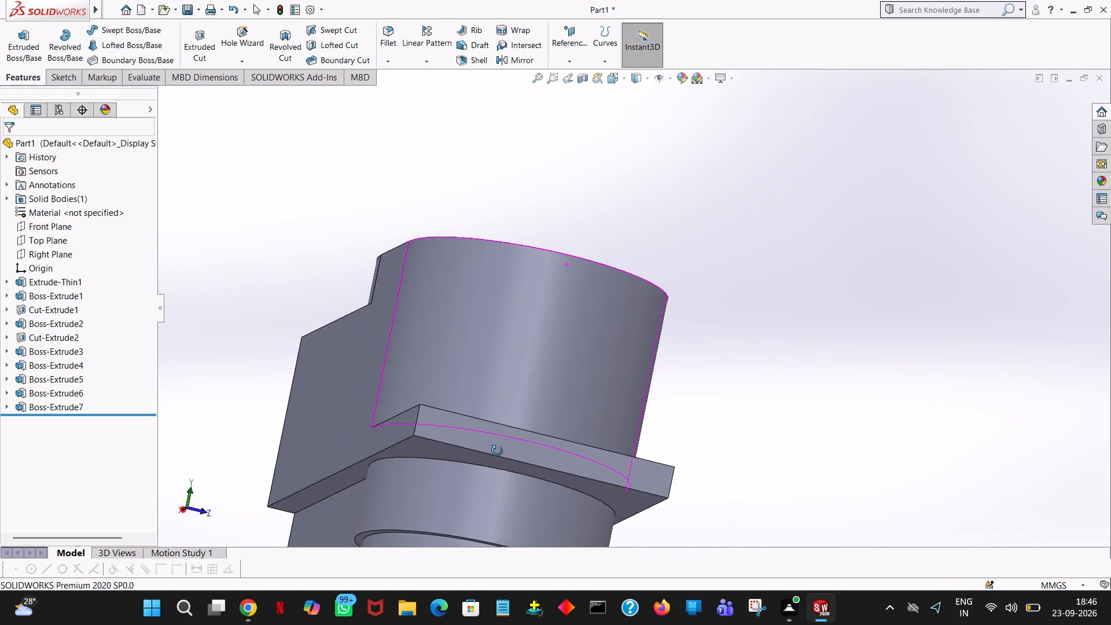
pyautogui.moveTo(497, 451); pyautogui.dragTo(536, 480, button='middle')
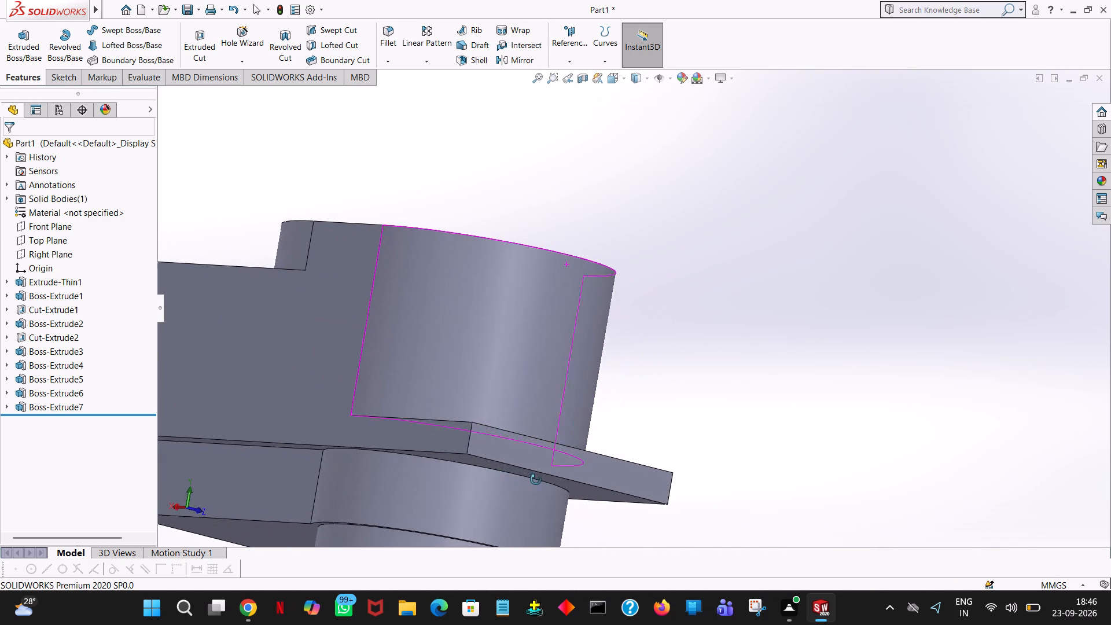
pyautogui.moveTo(536, 480); pyautogui.dragTo(442, 479, button='middle')
pyautogui.middleClick(436, 479)
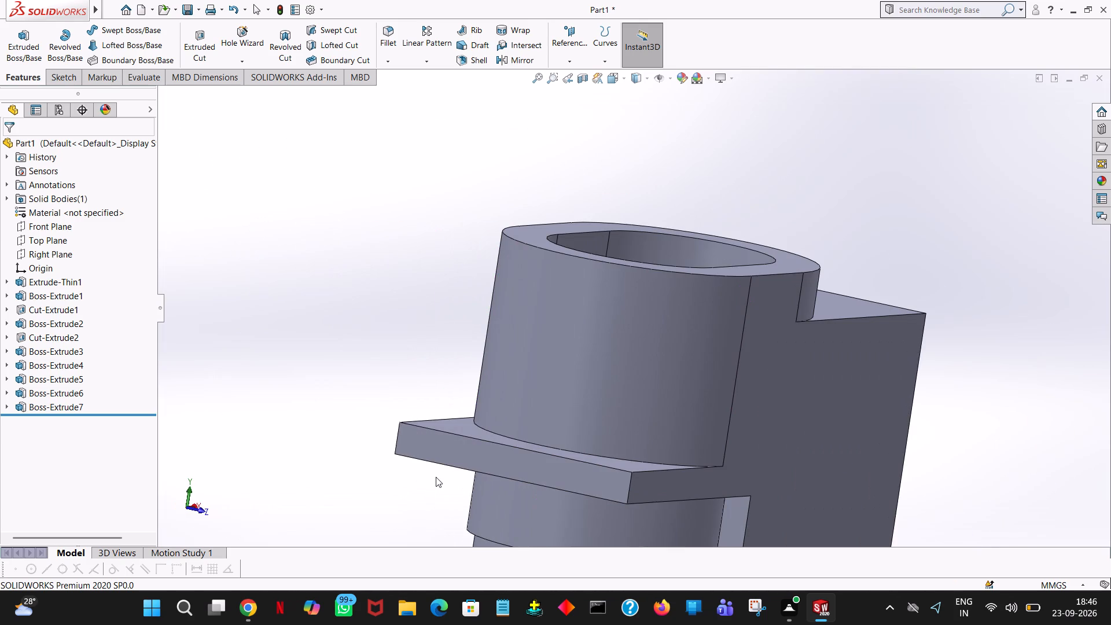
pyautogui.press('space')
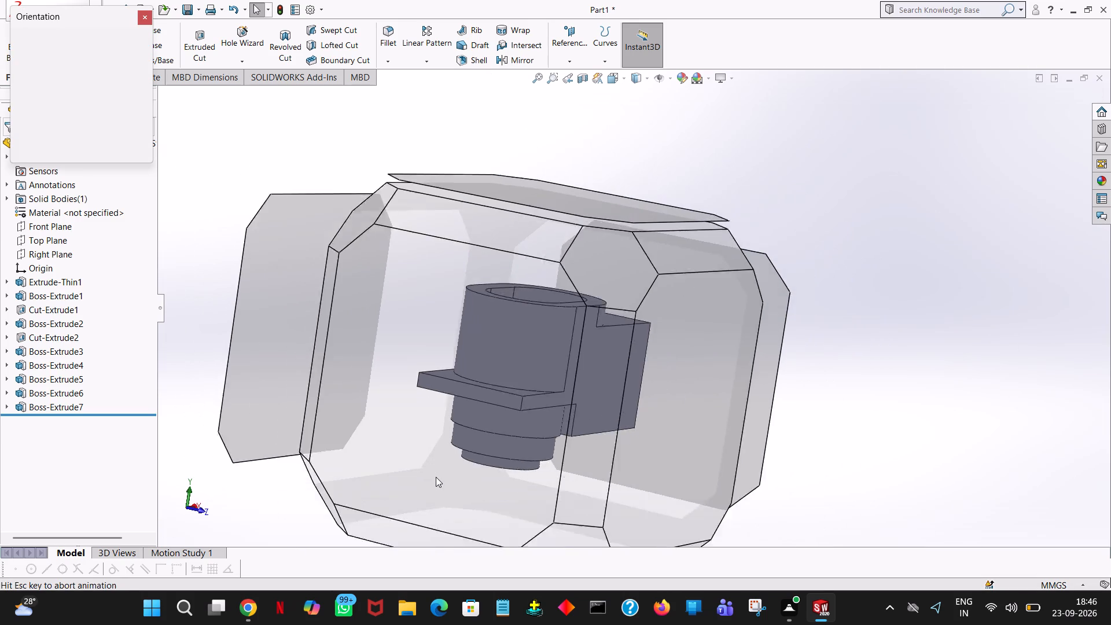
pyautogui.click(144, 92)
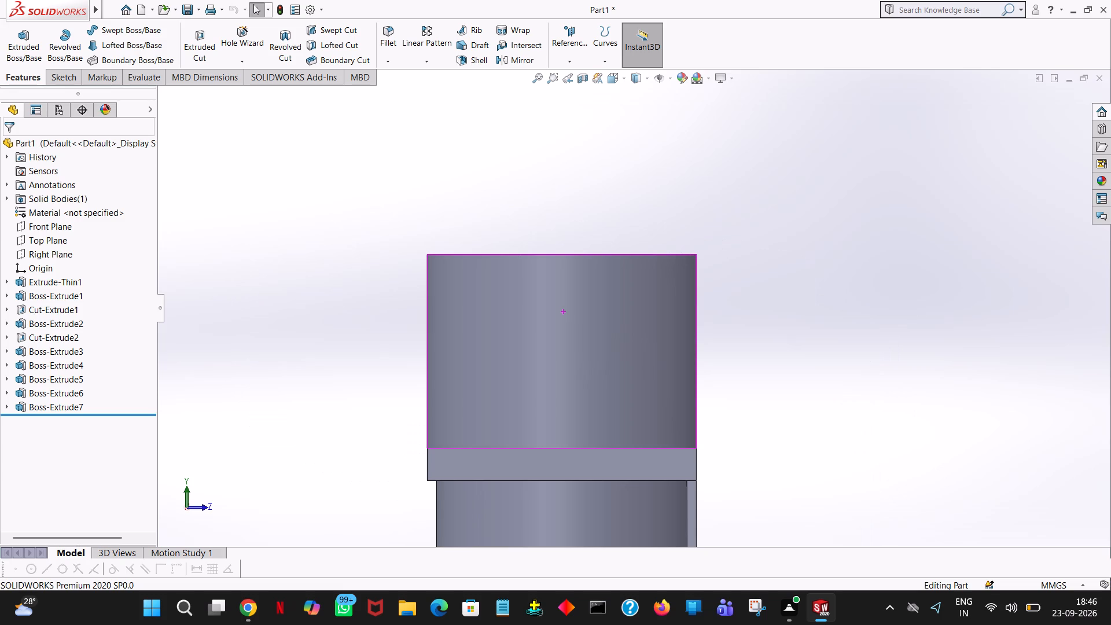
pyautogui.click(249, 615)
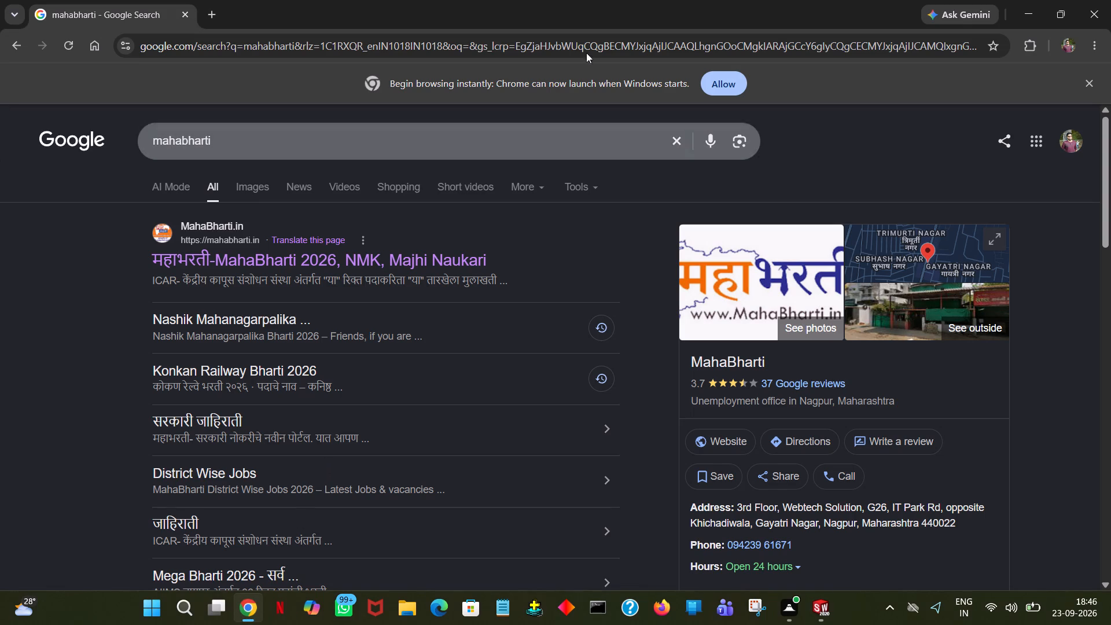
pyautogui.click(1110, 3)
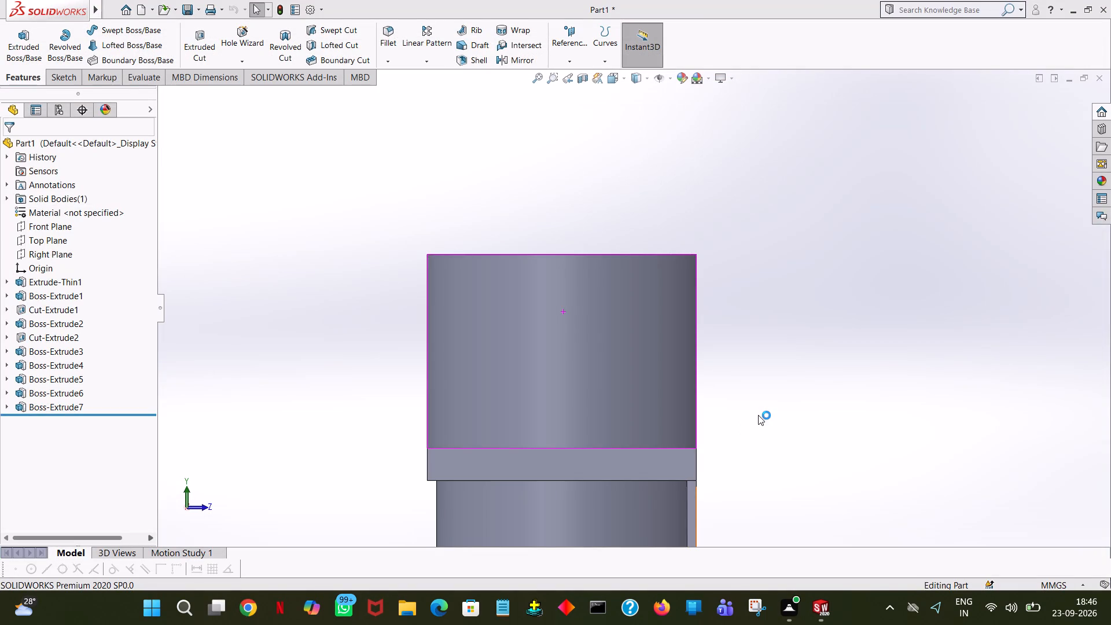
# Examine the whole part from the isometric view, from below and from both long sides.
pyautogui.moveTo(777, 292); pyautogui.dragTo(715, 318, button='middle')
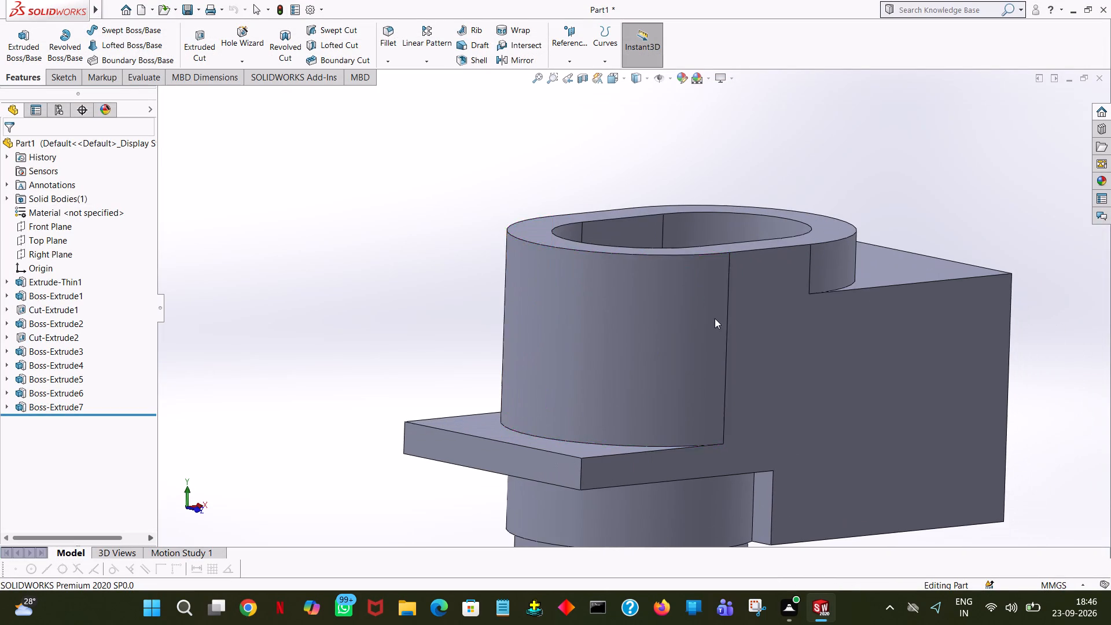
pyautogui.hotkey('ctrl', '7')
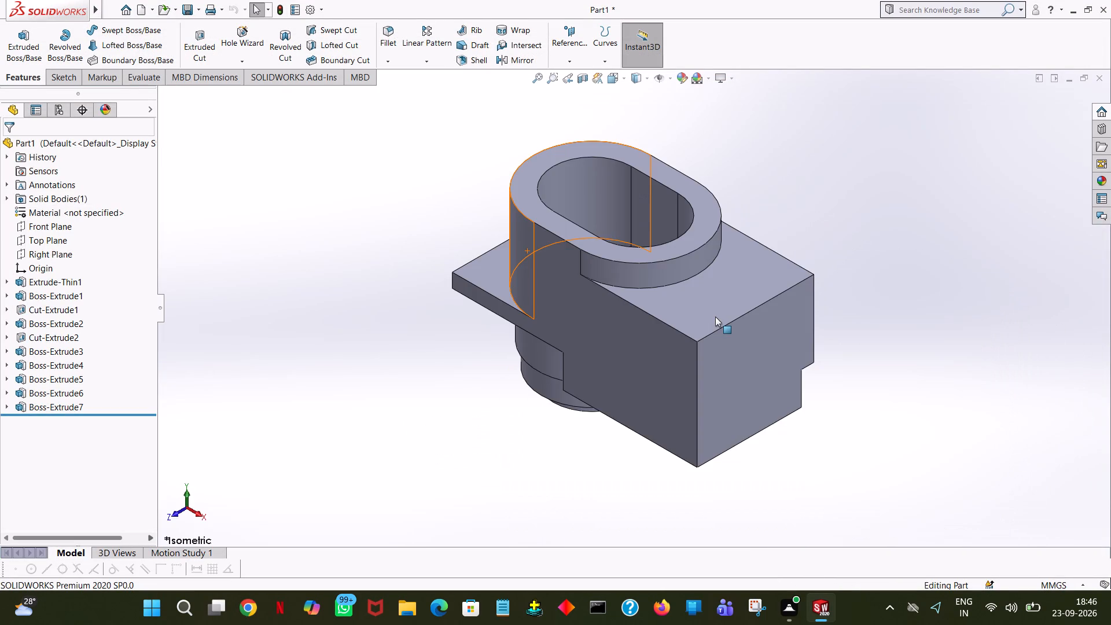
pyautogui.click(903, 257)
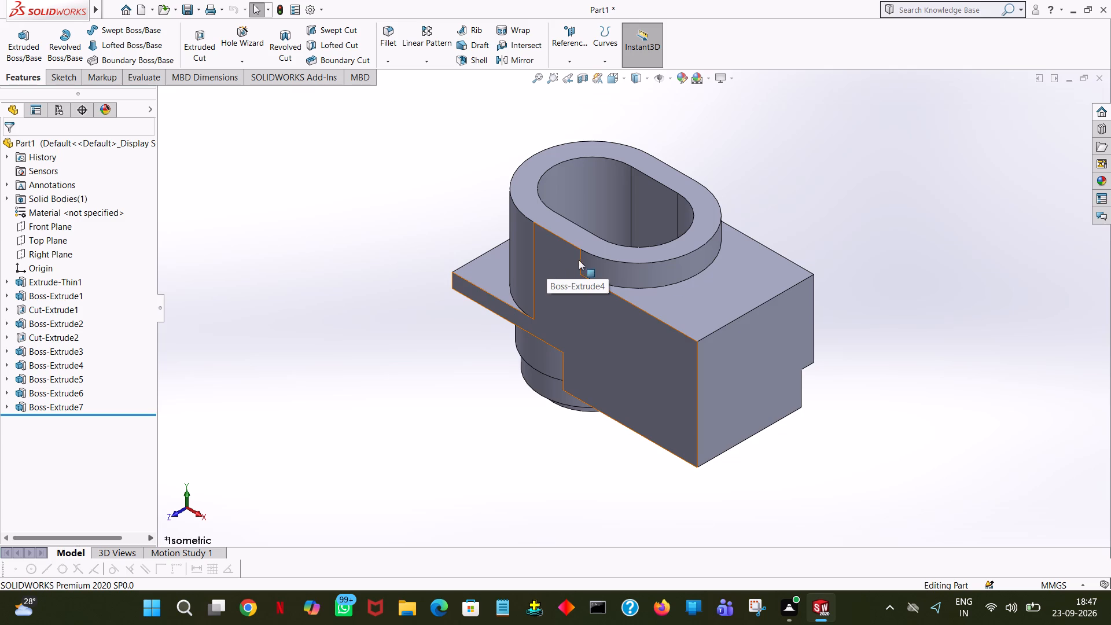
pyautogui.moveTo(852, 407); pyautogui.dragTo(893, 294, button='middle')
pyautogui.moveTo(928, 289); pyautogui.dragTo(956, 305, button='middle')
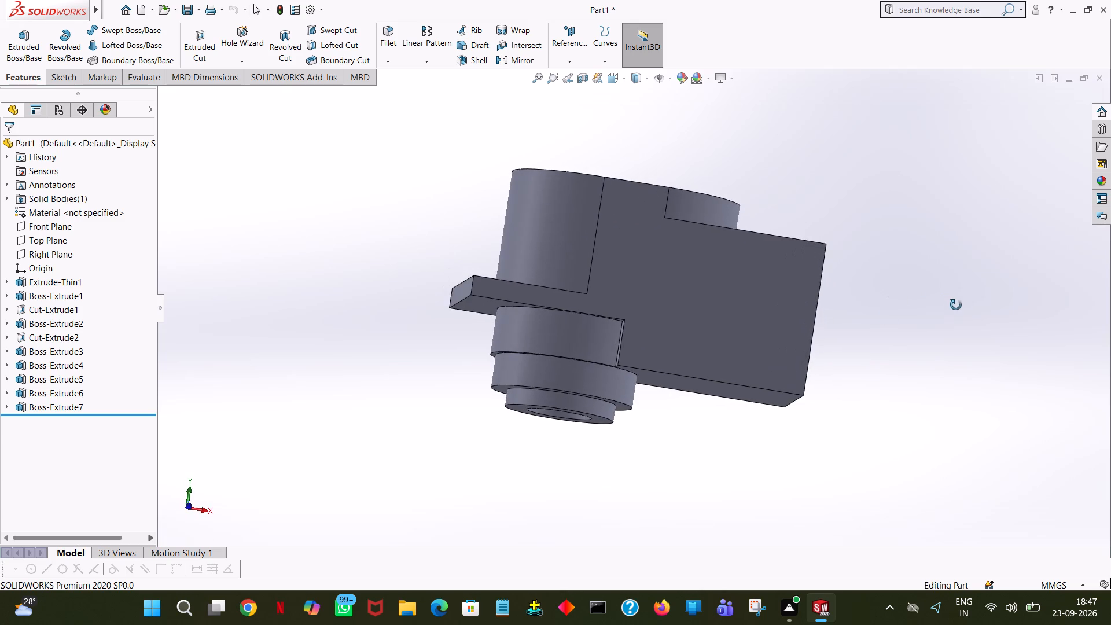
pyautogui.moveTo(956, 305); pyautogui.dragTo(961, 311, button='middle')
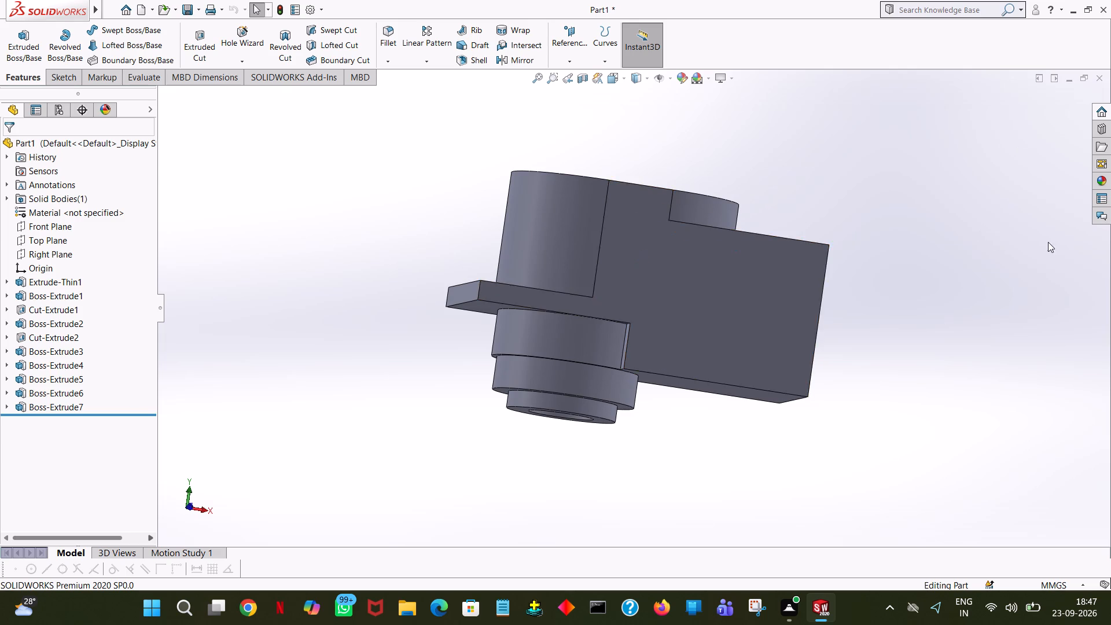
pyautogui.moveTo(1046, 247); pyautogui.dragTo(812, 255, button='middle')
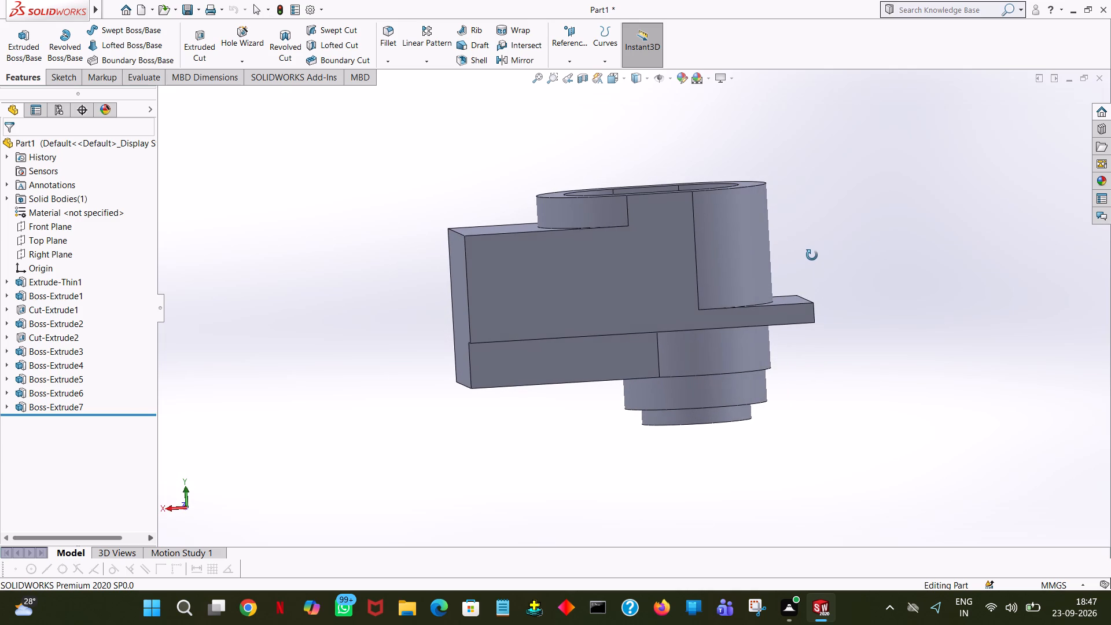
pyautogui.moveTo(812, 255); pyautogui.dragTo(801, 250, button='middle')
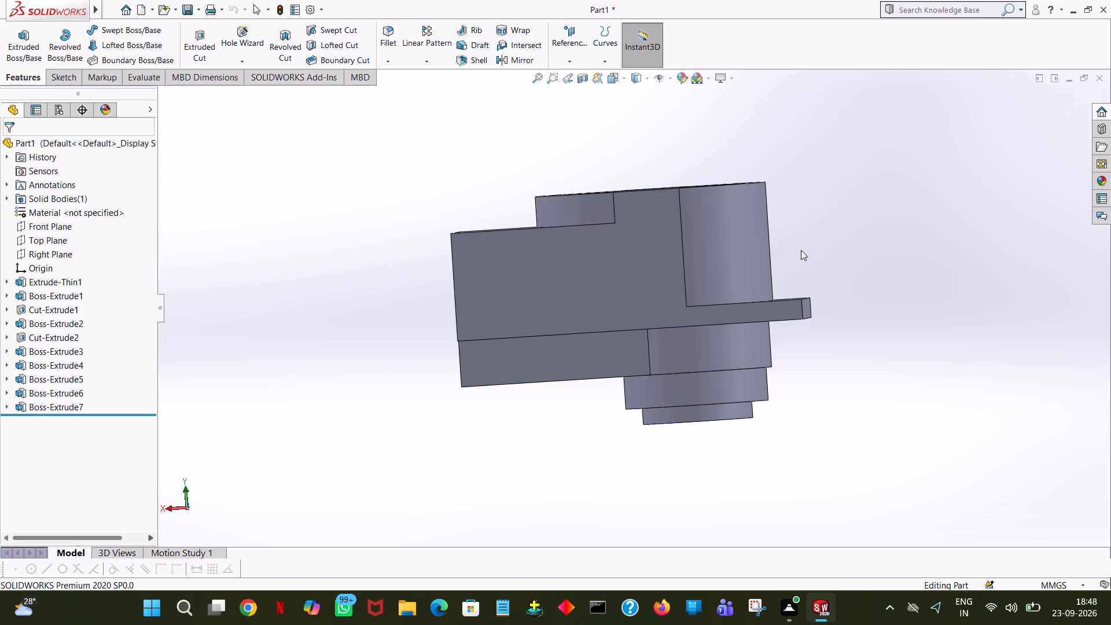
pyautogui.moveTo(941, 275); pyautogui.dragTo(998, 290, button='middle')
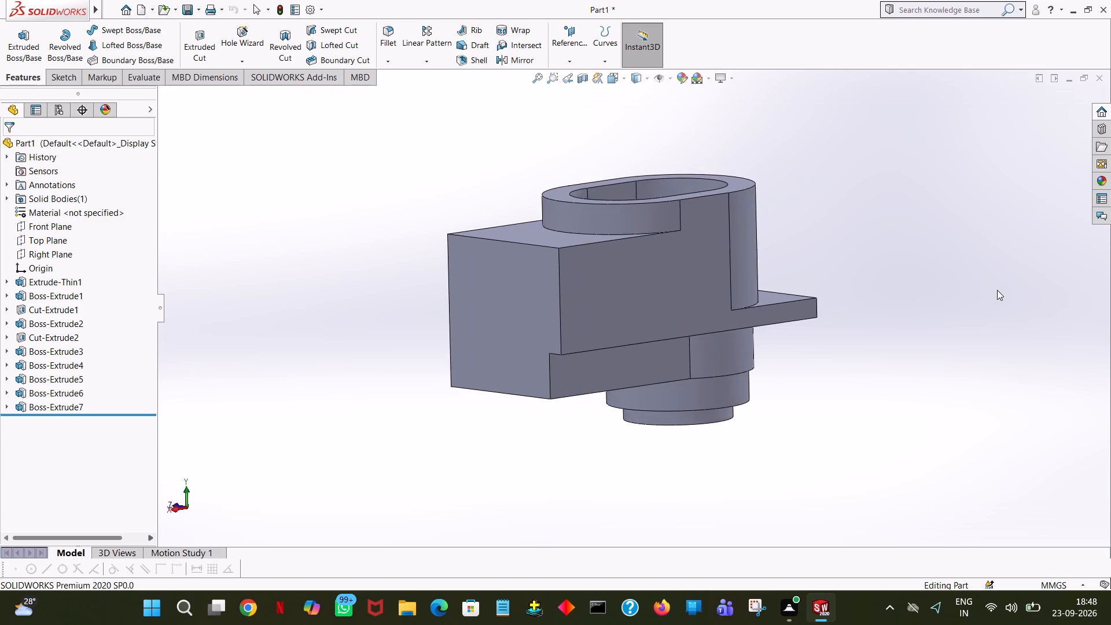
pyautogui.moveTo(997, 290); pyautogui.dragTo(1106, 331, button='middle')
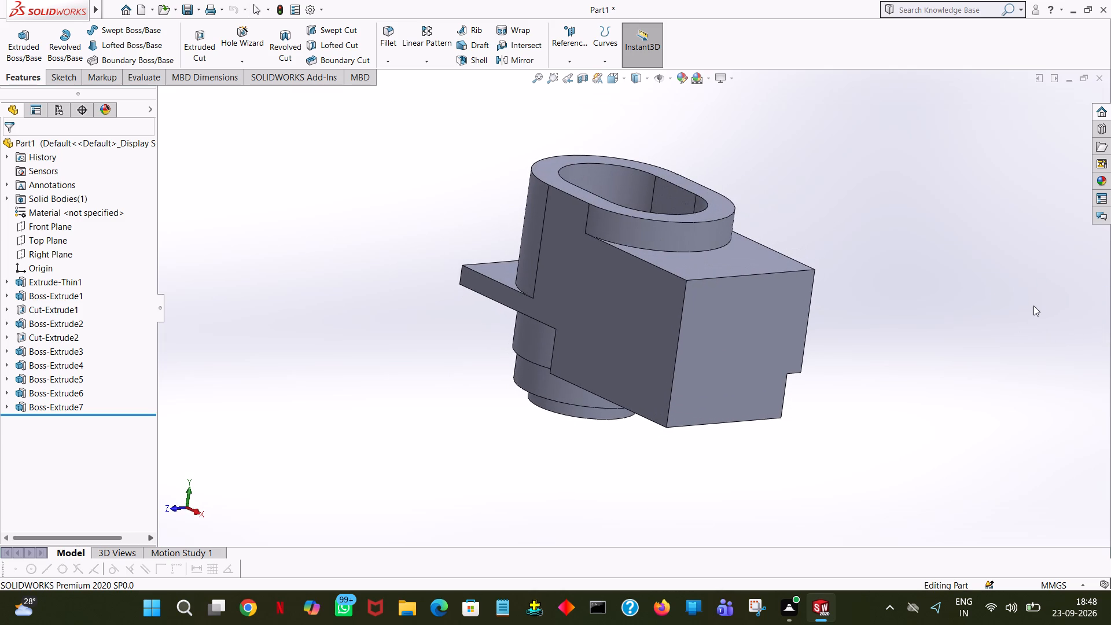
pyautogui.hotkey('ctrl', '7')
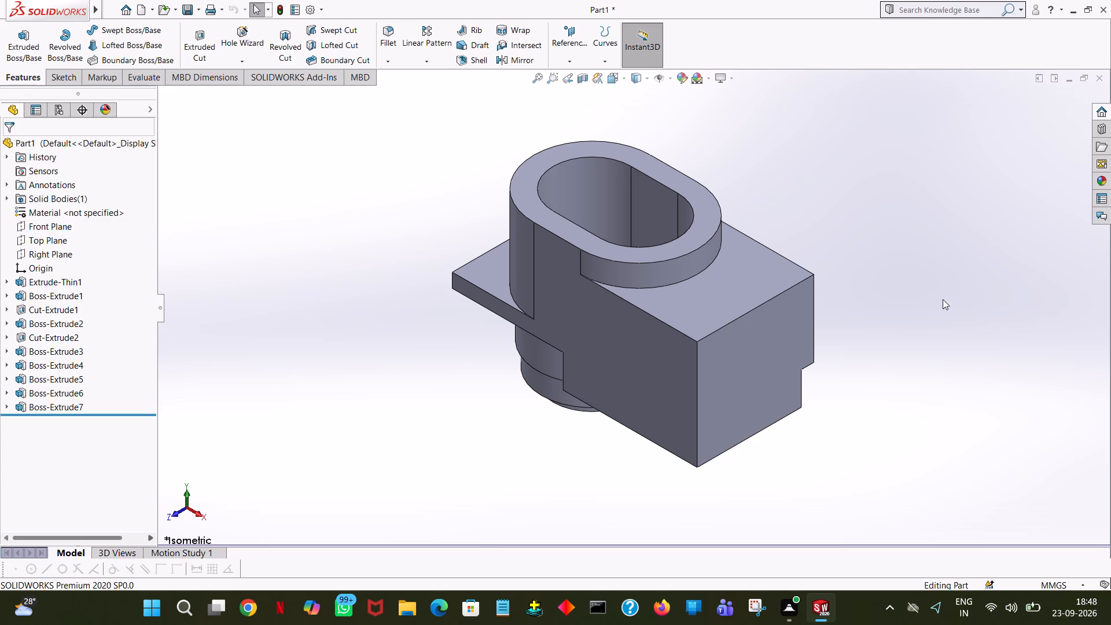
# Start an Extruded Cut sketch on the large flat side face shared by the plate and block.
pyautogui.click(596, 351)
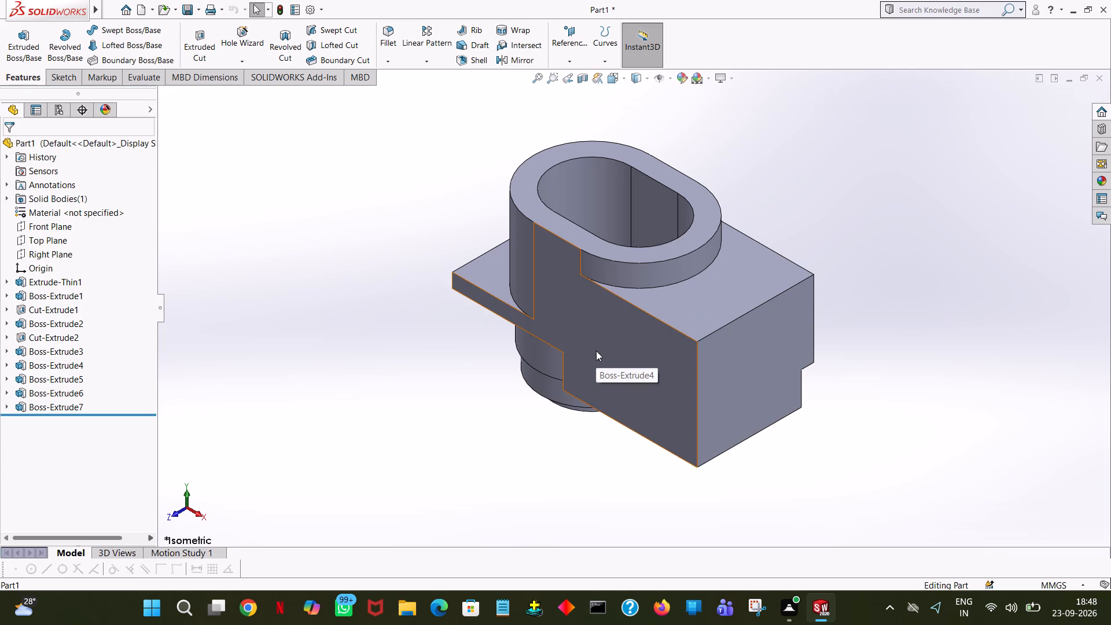
pyautogui.click(1000, 214)
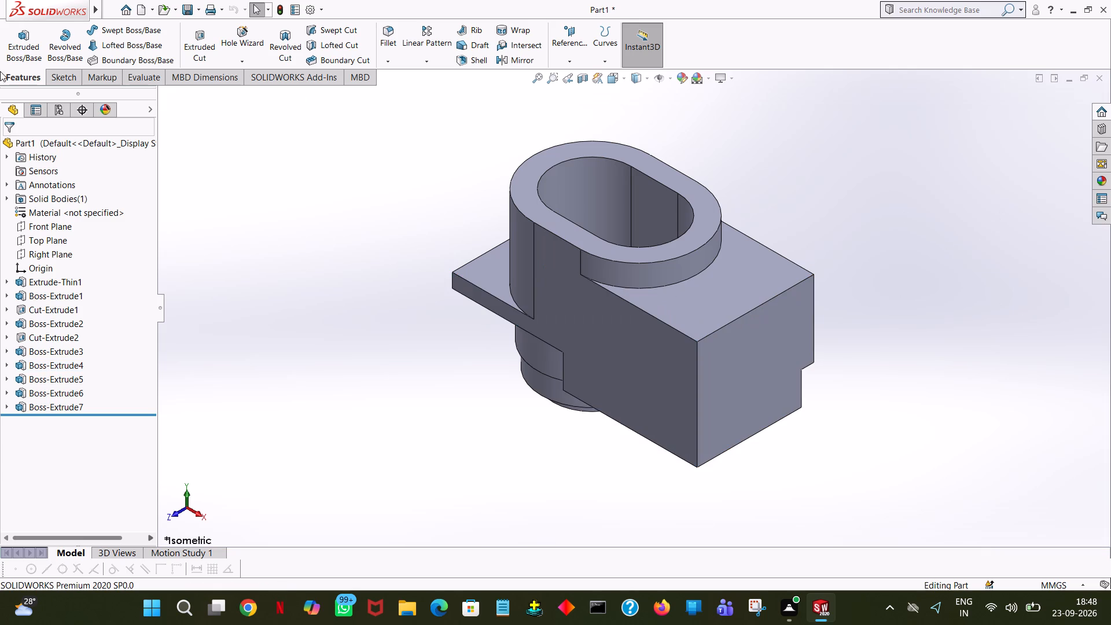
pyautogui.click(192, 36)
pyautogui.click(607, 357)
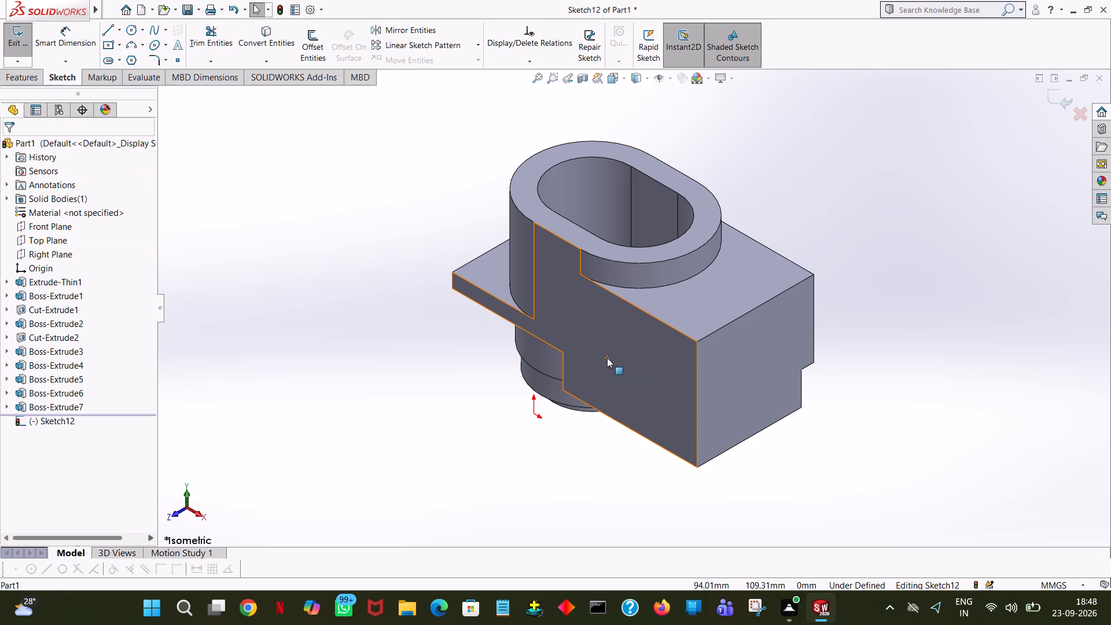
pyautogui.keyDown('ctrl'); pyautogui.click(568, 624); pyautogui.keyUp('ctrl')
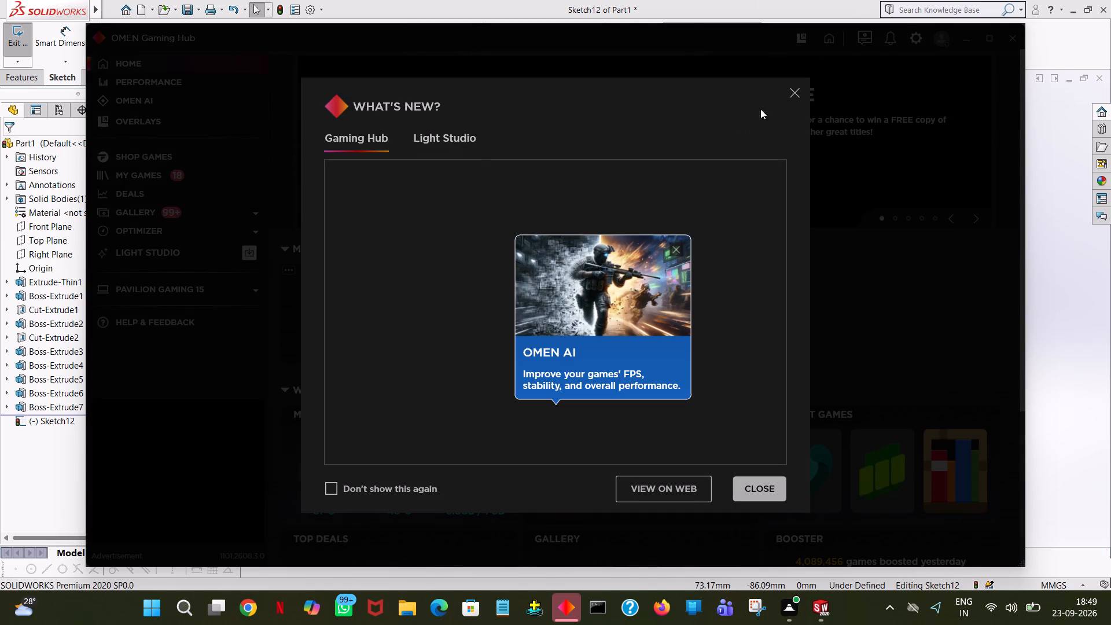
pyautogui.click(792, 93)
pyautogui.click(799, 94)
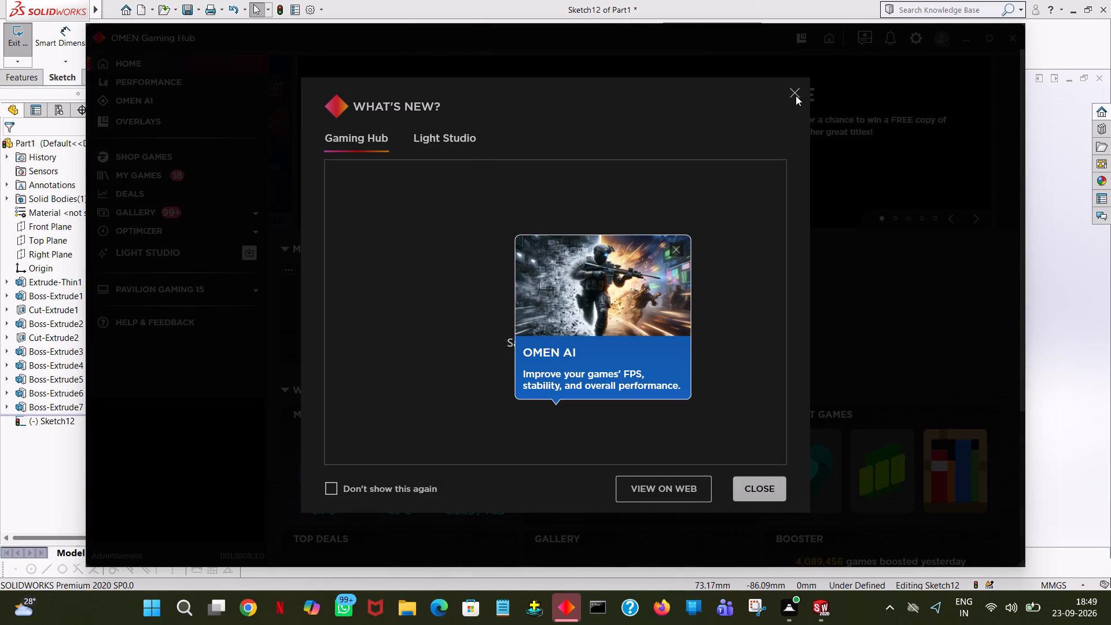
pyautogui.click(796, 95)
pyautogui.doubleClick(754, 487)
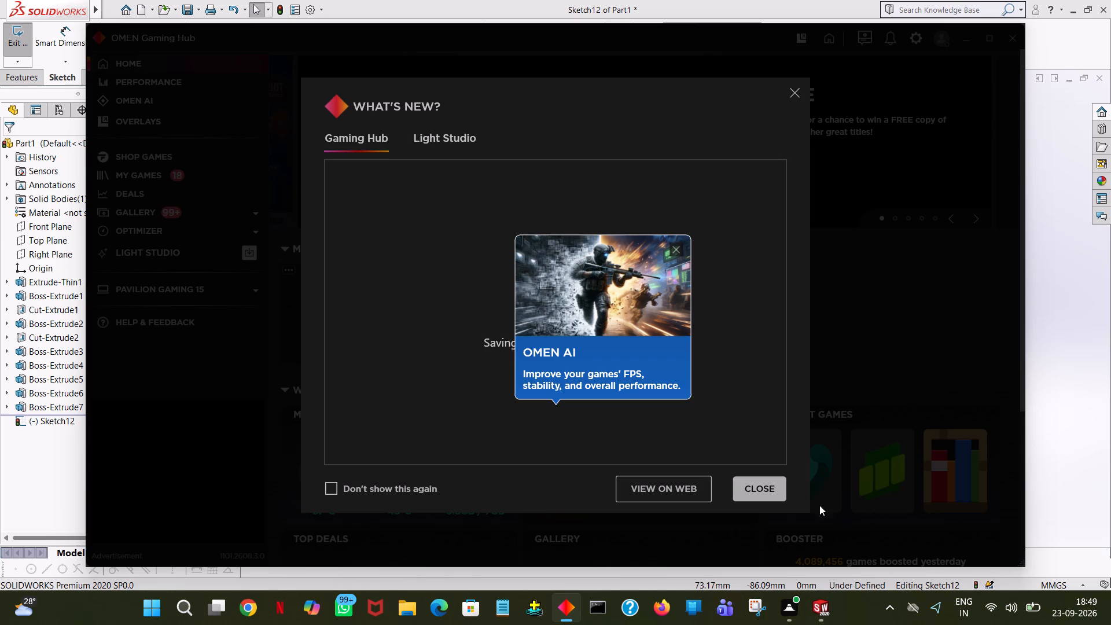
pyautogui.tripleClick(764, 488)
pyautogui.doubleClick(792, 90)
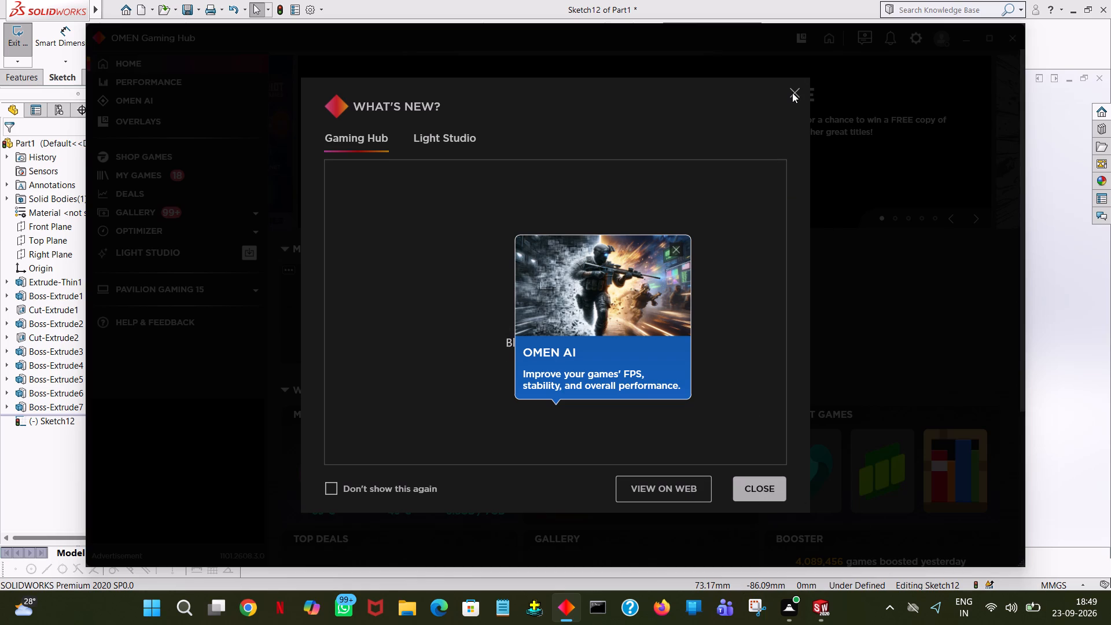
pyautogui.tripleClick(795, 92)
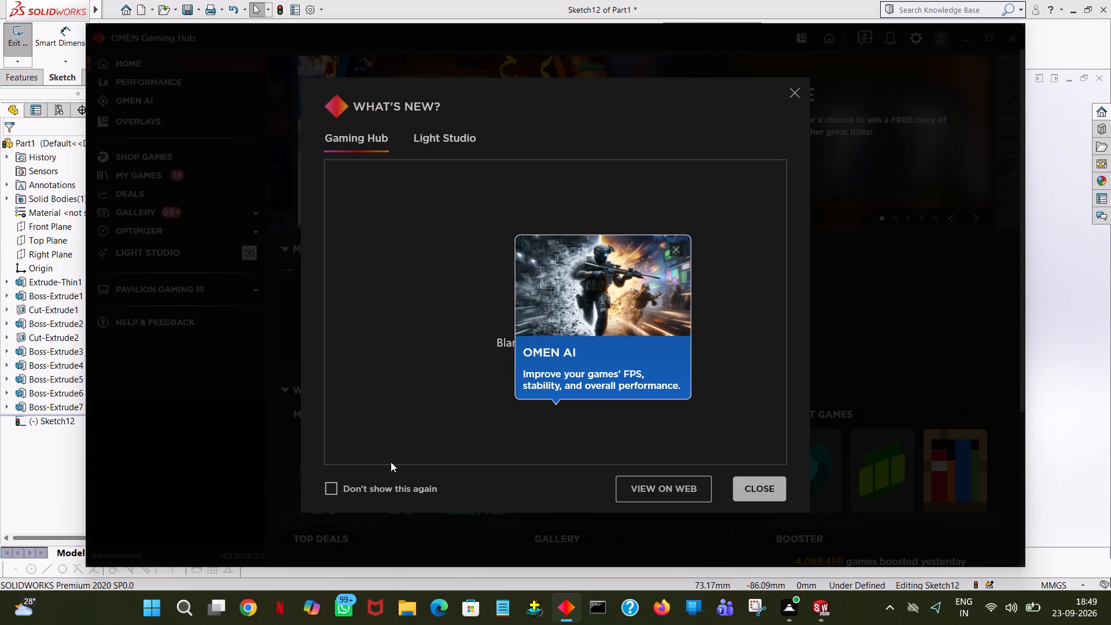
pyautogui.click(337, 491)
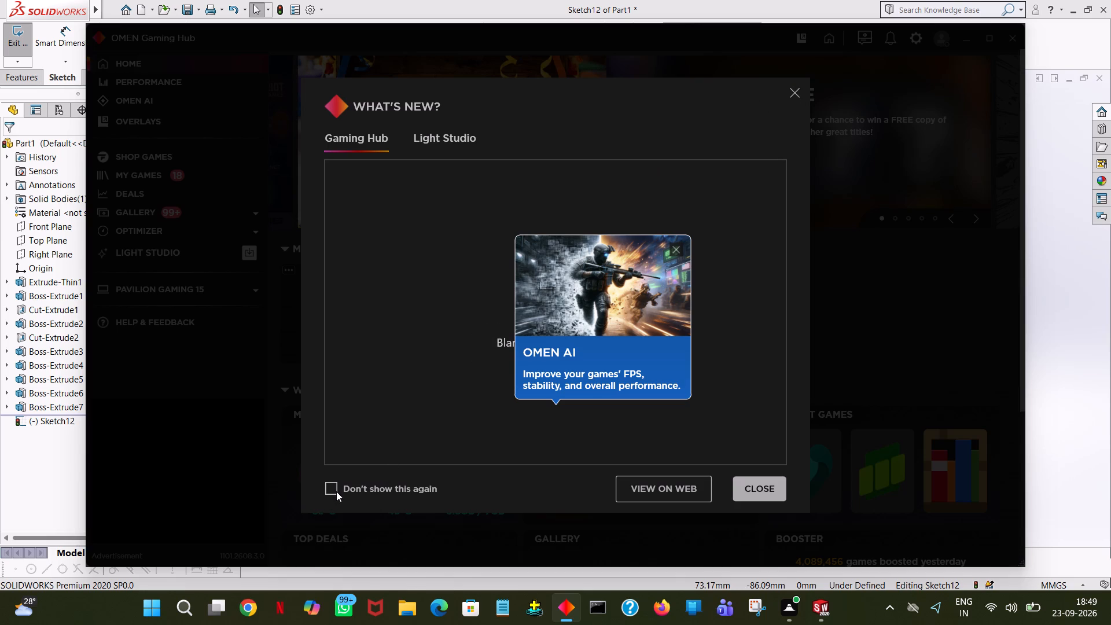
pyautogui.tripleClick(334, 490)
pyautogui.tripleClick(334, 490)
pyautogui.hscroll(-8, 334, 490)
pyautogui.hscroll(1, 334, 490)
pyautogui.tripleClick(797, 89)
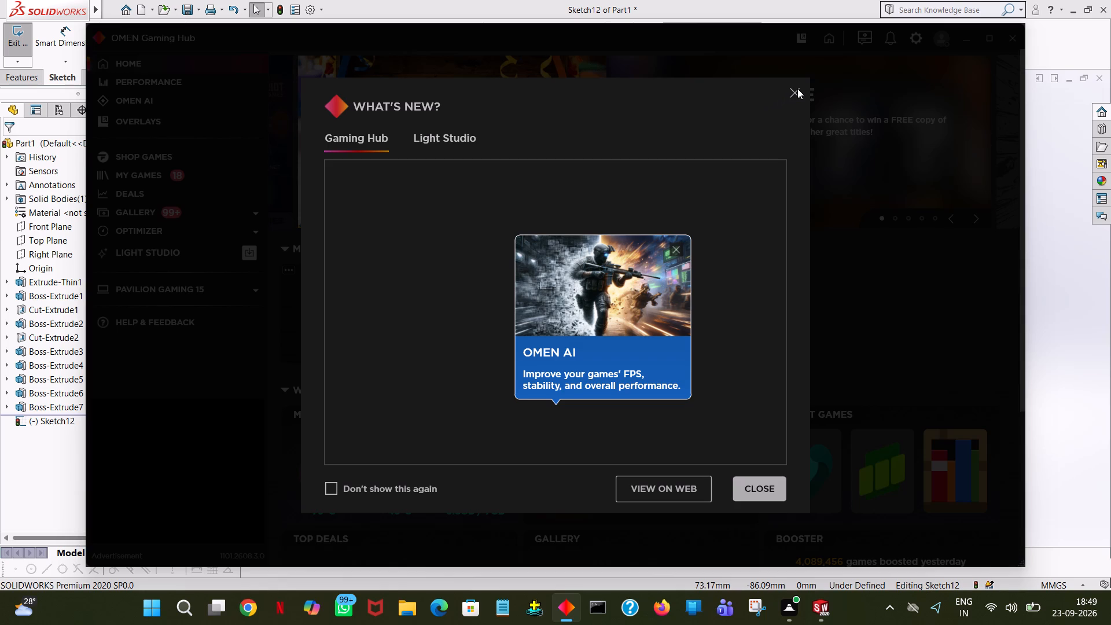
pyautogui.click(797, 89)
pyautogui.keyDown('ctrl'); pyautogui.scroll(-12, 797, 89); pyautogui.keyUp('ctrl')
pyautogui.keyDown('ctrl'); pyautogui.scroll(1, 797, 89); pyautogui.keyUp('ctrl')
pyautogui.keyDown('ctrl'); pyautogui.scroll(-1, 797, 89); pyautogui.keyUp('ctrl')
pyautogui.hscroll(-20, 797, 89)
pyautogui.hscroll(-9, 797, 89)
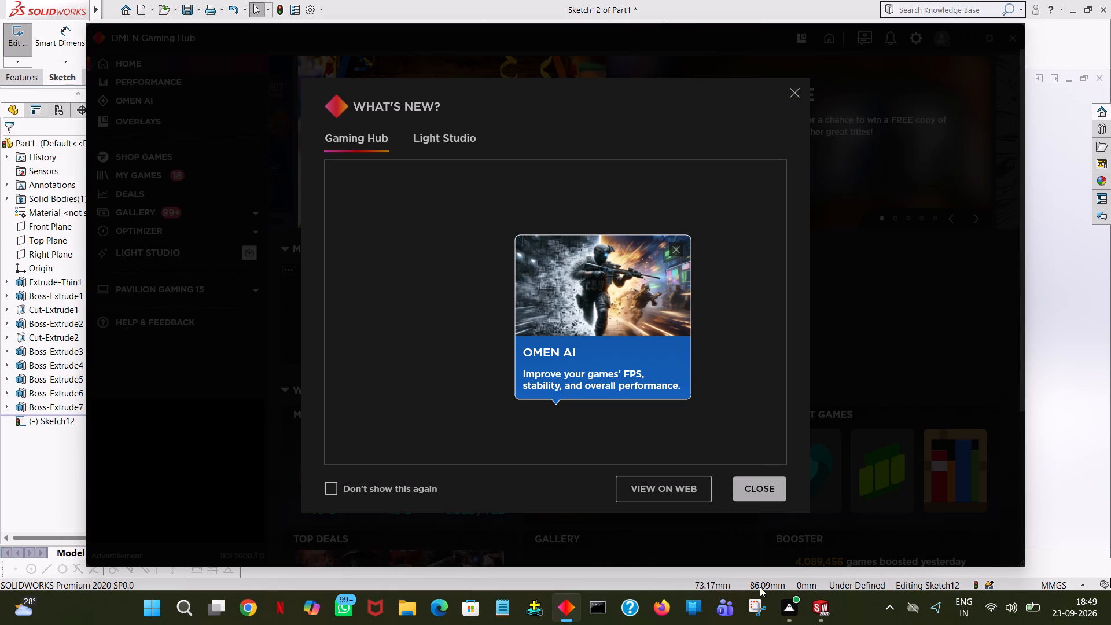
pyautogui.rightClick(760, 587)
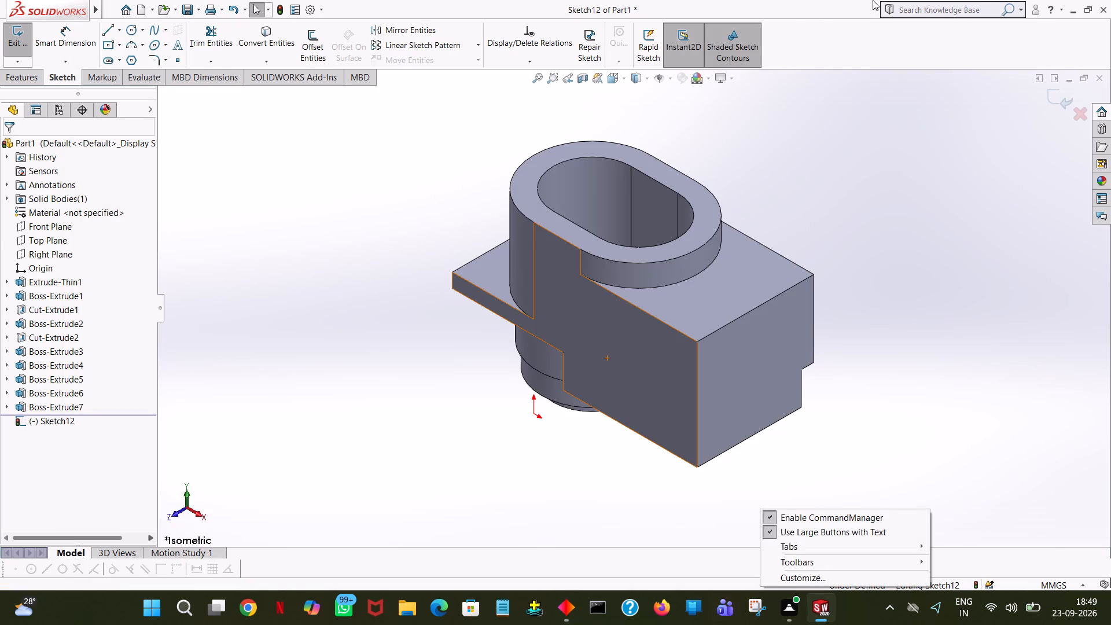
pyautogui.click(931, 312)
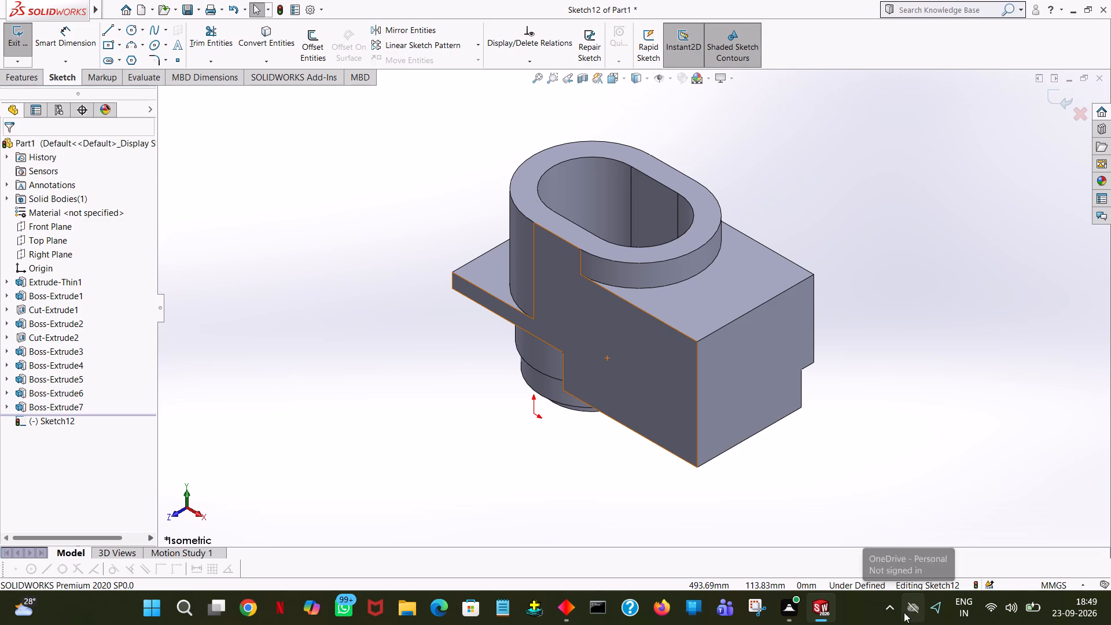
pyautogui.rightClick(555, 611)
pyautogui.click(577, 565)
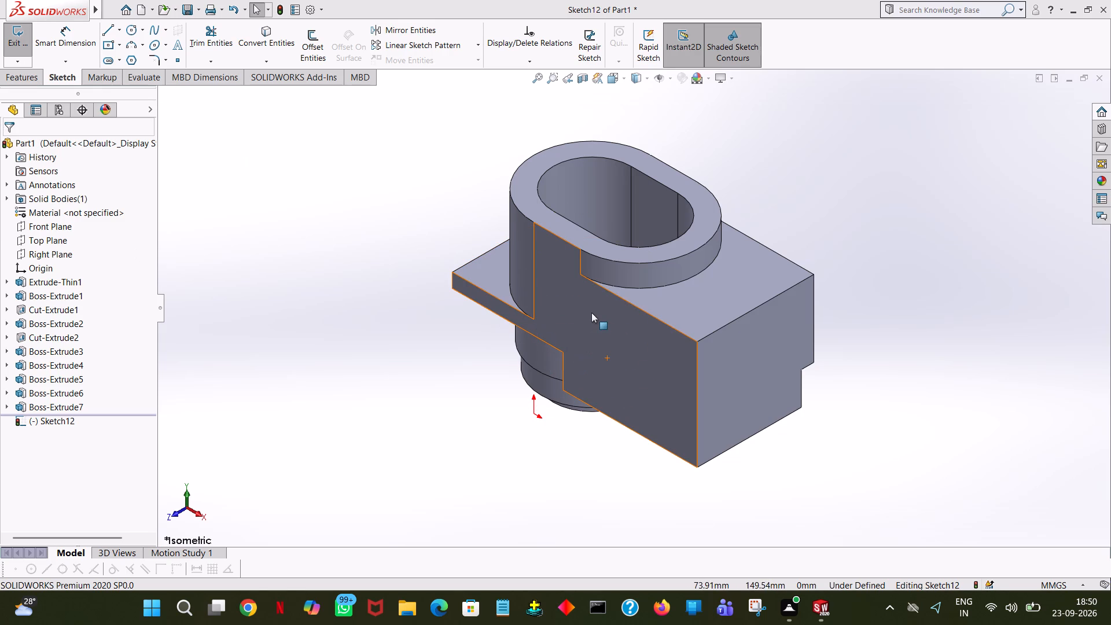
# Facing the side face squarely, sketch a 70 mm vertical line up from the block's bottom edge, aligned with the slot-shaped boss's outer edge.
pyautogui.press('space')
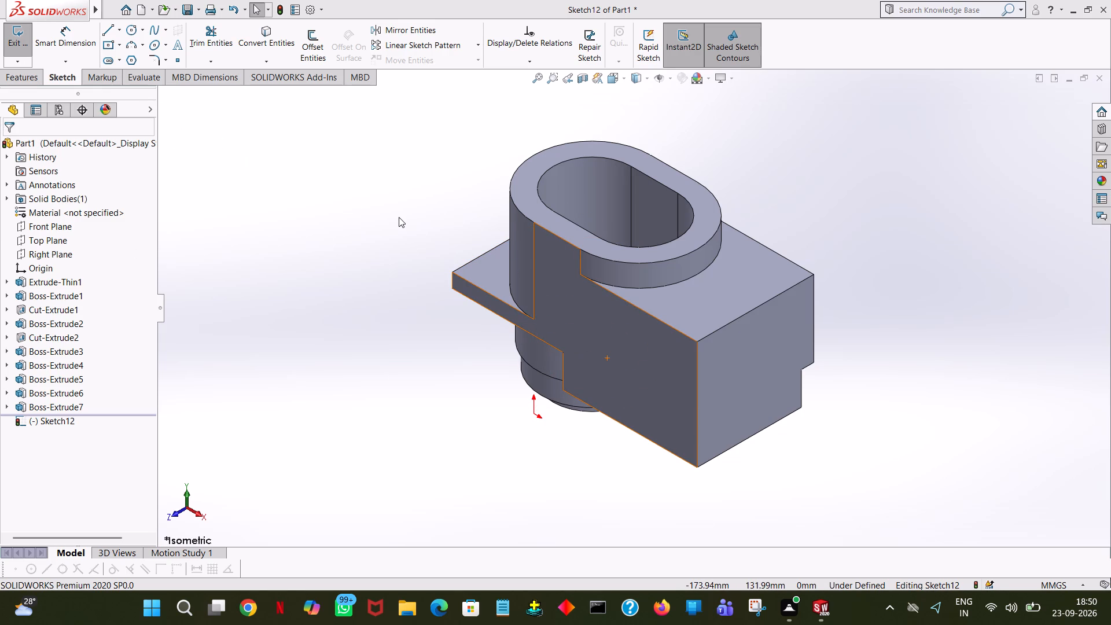
pyautogui.press('space')
pyautogui.press('space')
pyautogui.press('space')
pyautogui.press('space')
pyautogui.moveTo(459, 384); pyautogui.dragTo(467, 382, button='middle')
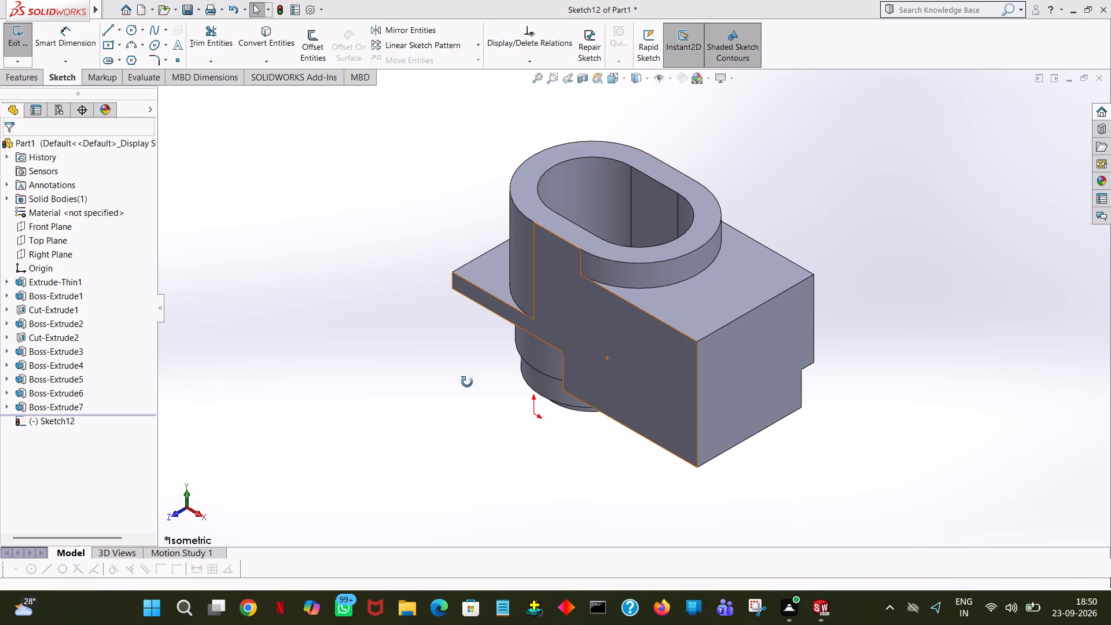
pyautogui.moveTo(467, 382); pyautogui.dragTo(523, 339, button='middle')
pyautogui.press('space')
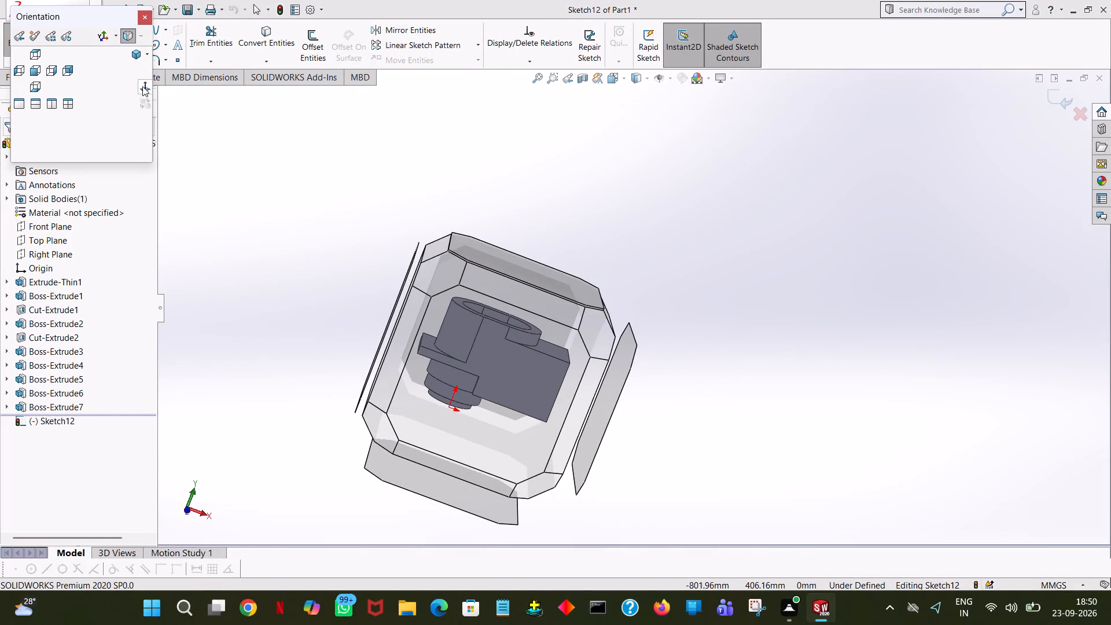
pyautogui.click(142, 85)
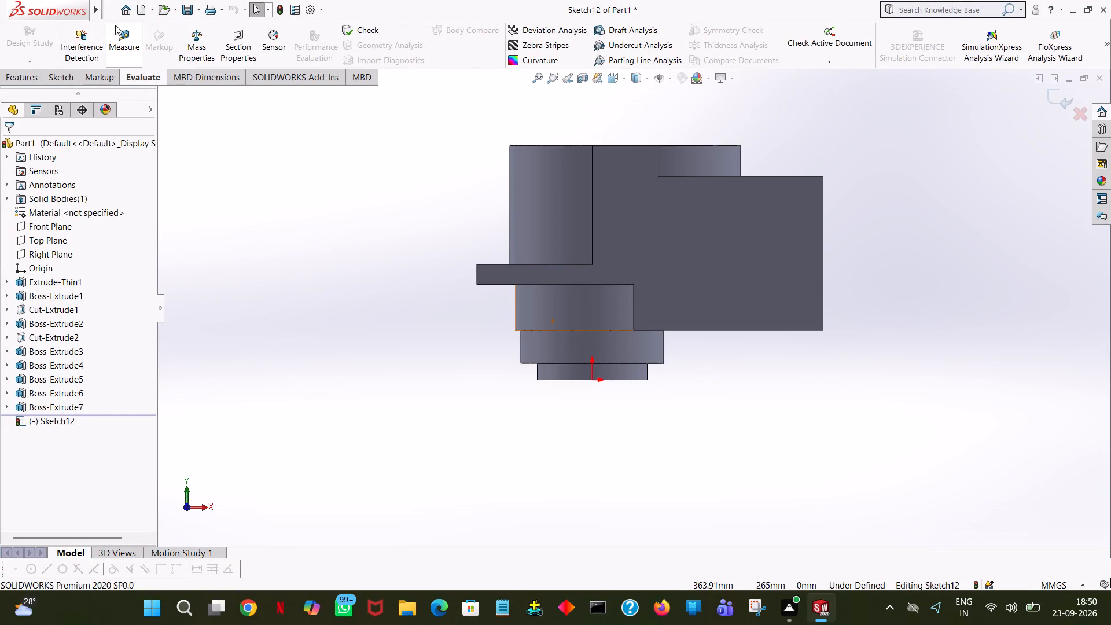
pyautogui.click(54, 75)
pyautogui.click(103, 30)
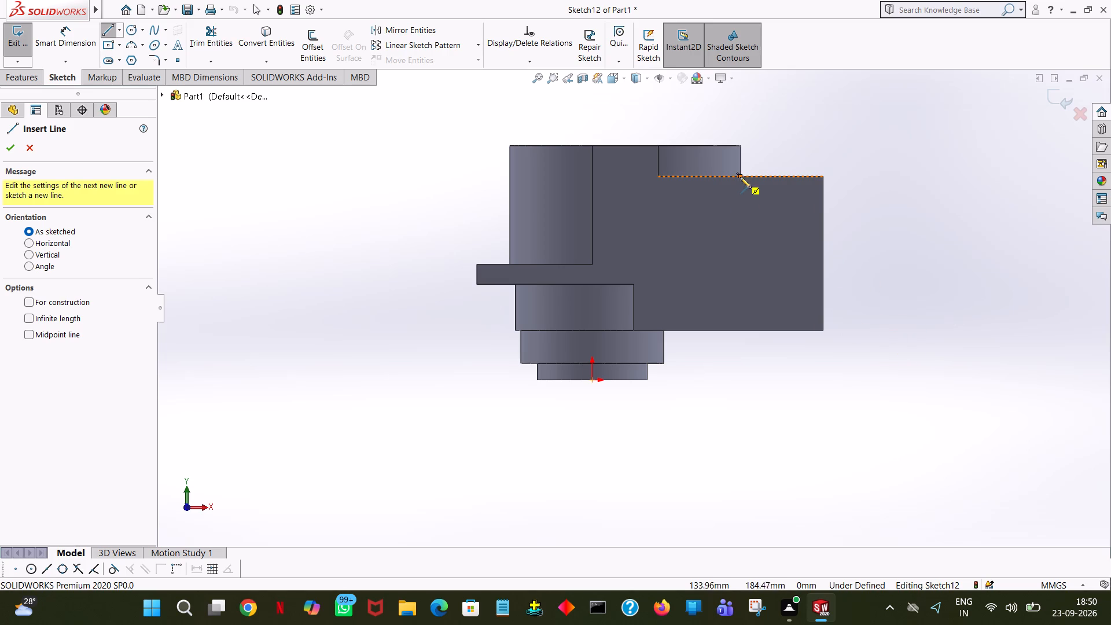
pyautogui.click(741, 331)
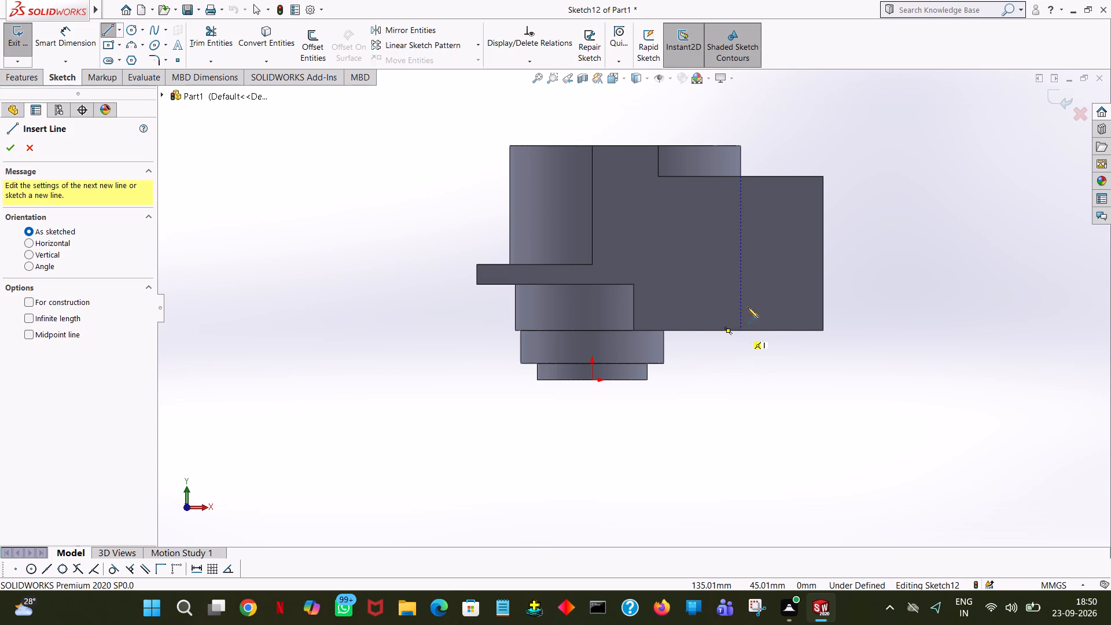
pyautogui.click(739, 236)
pyautogui.write('70')
pyautogui.press('Return')
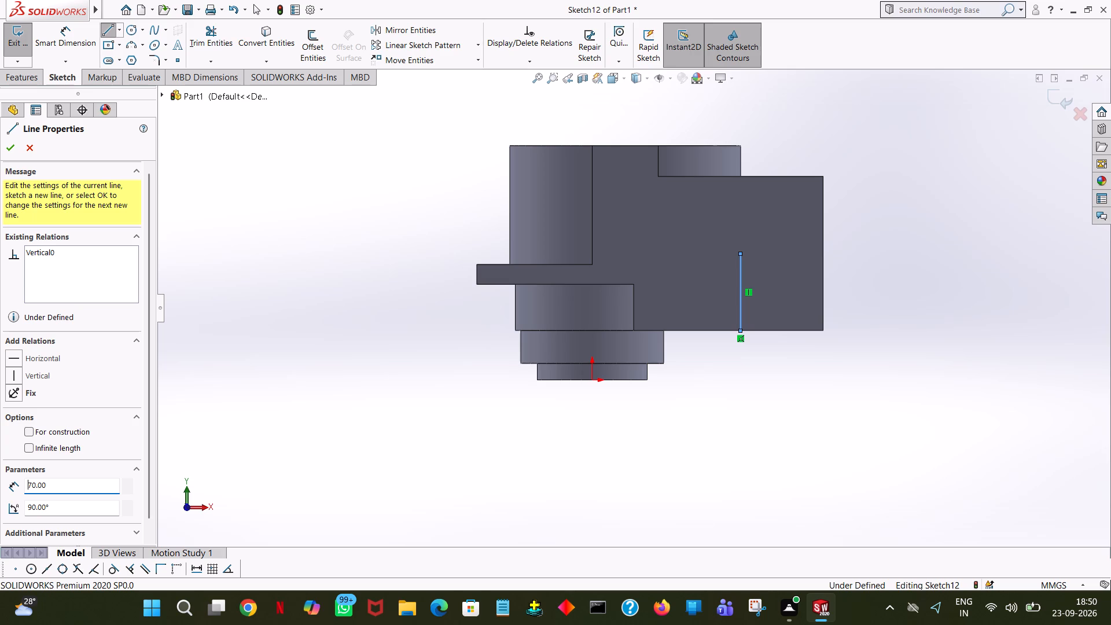
# Sketch a 20 mm horizontal line from the vertical line's upper end toward the stacked discs' side.
pyautogui.click(704, 253)
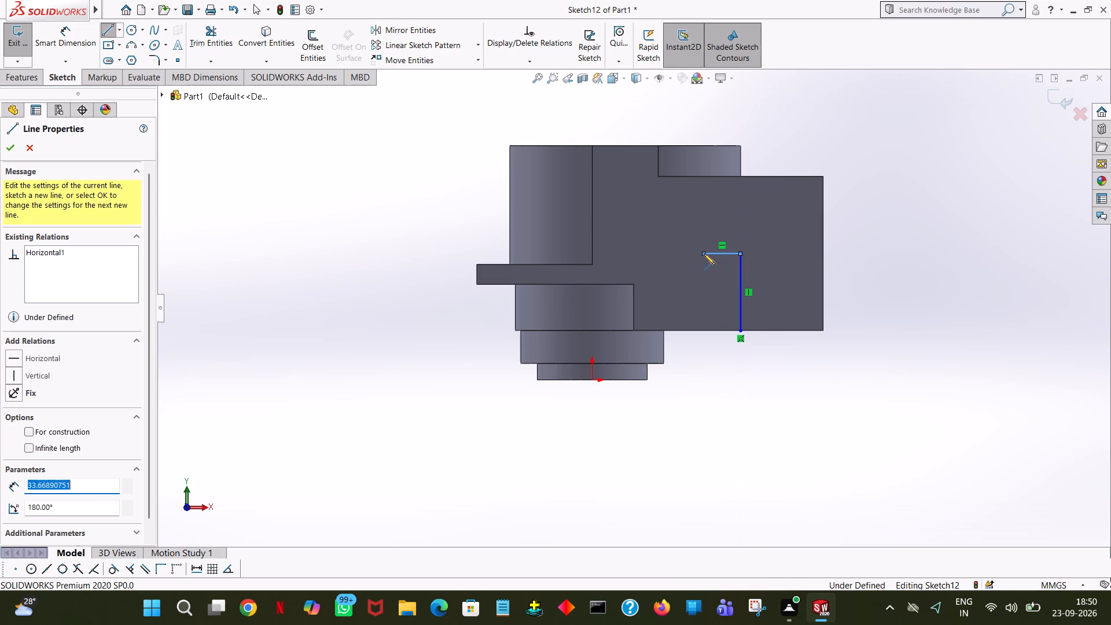
pyautogui.write('20')
pyautogui.press('Return')
pyautogui.rightClick(704, 253)
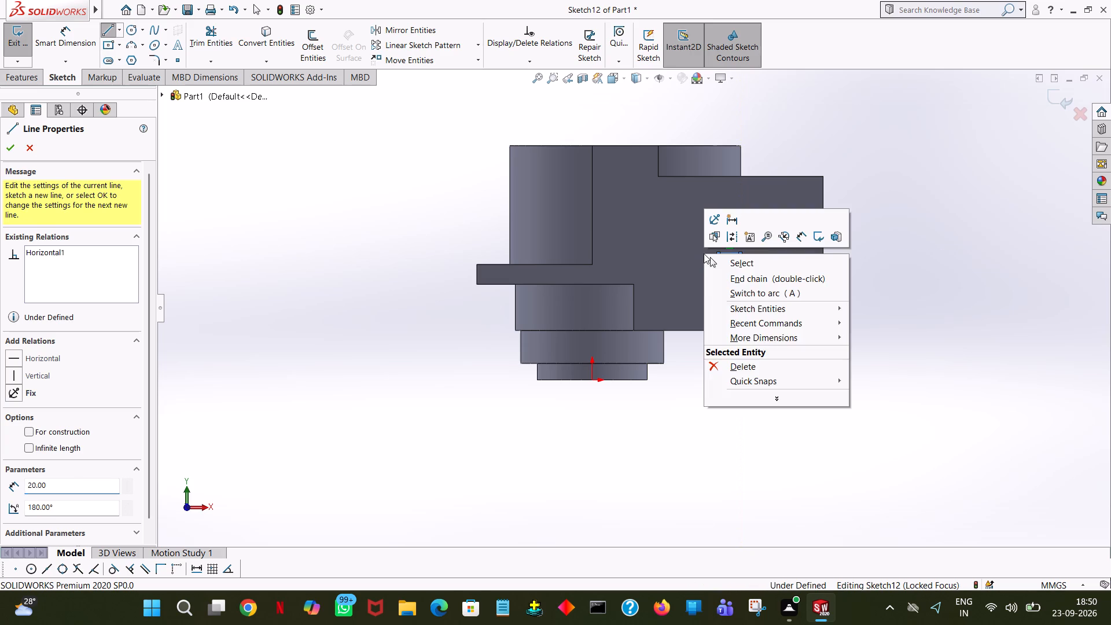
pyautogui.click(722, 261)
# Sketch two overlapping circles of 30 mm radius, one centred on each end of the horizontal line.
pyautogui.keyDown('ctrl'); pyautogui.scroll(-5, 722, 261); pyautogui.keyUp('ctrl')
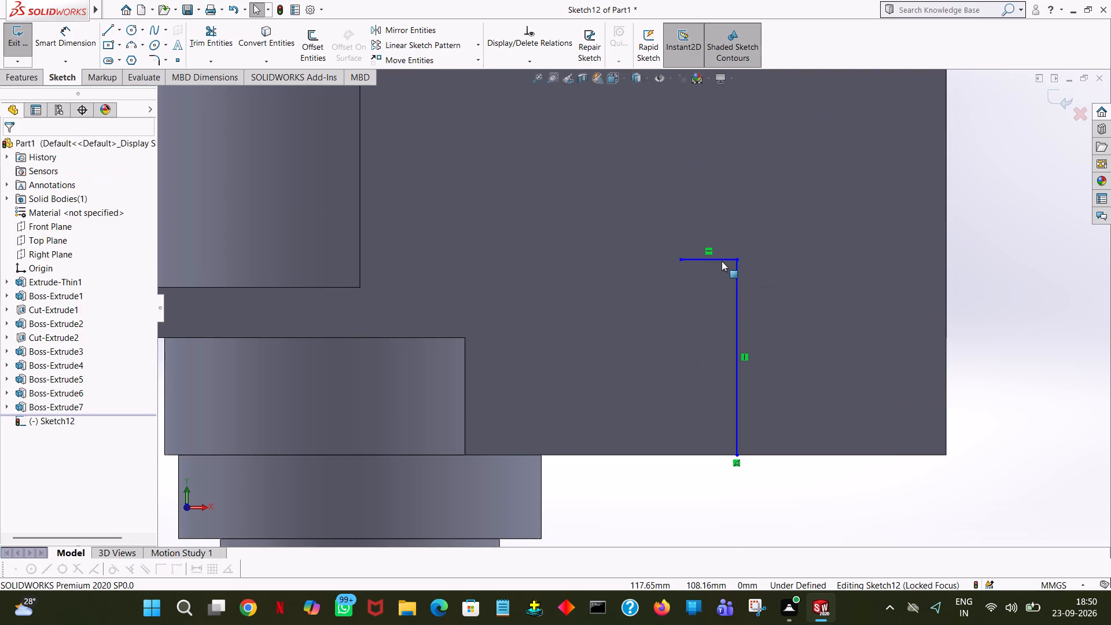
pyautogui.click(127, 32)
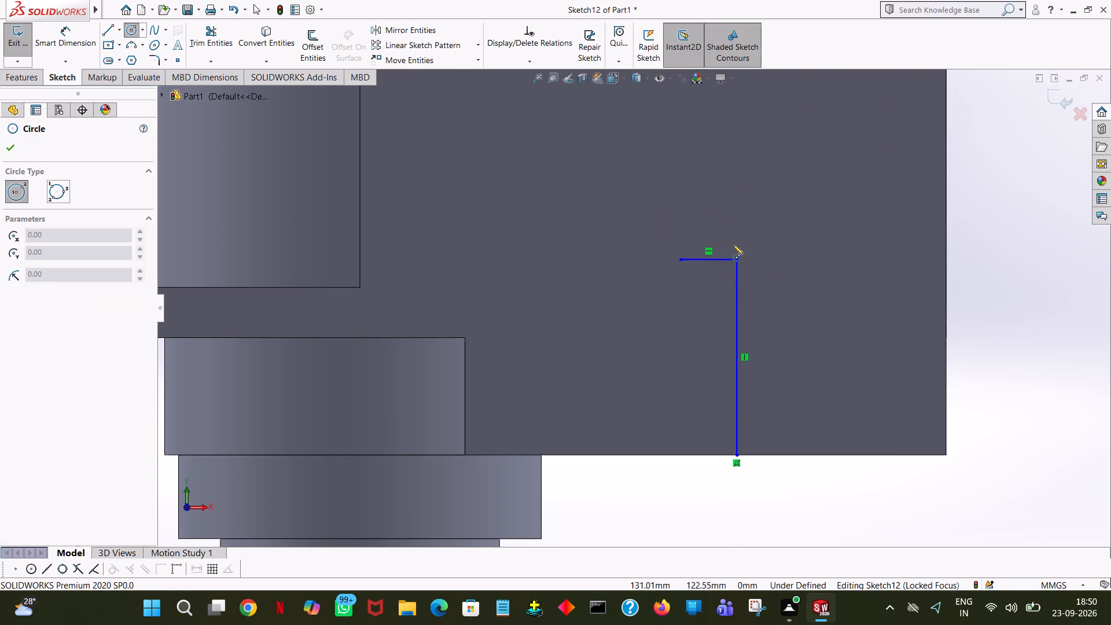
pyautogui.click(738, 260)
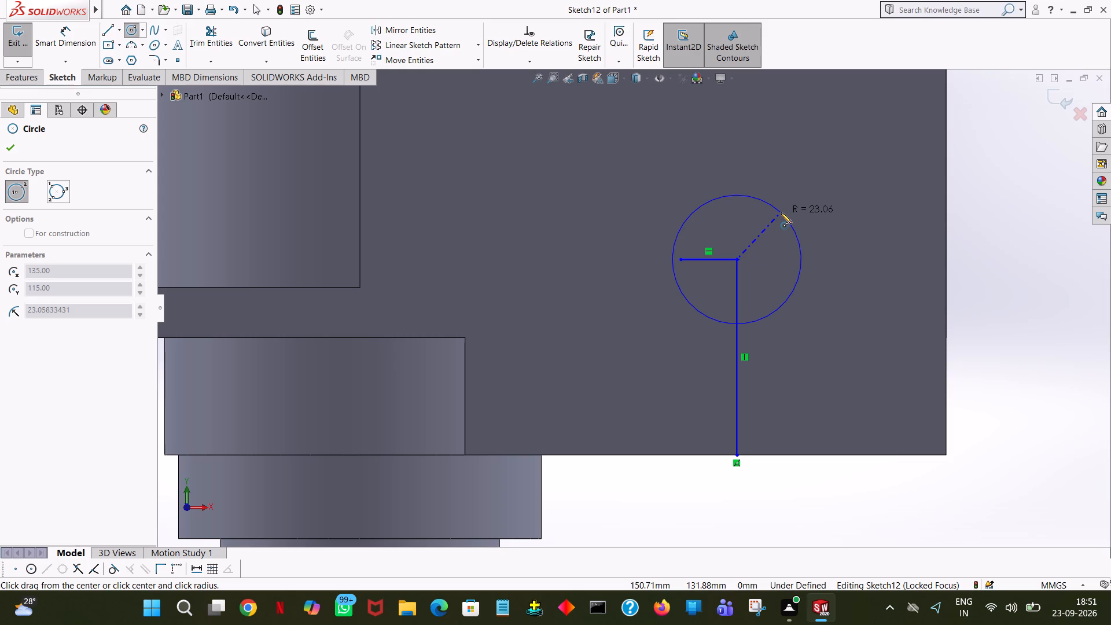
pyautogui.click(781, 212)
pyautogui.write('30')
pyautogui.press('Return')
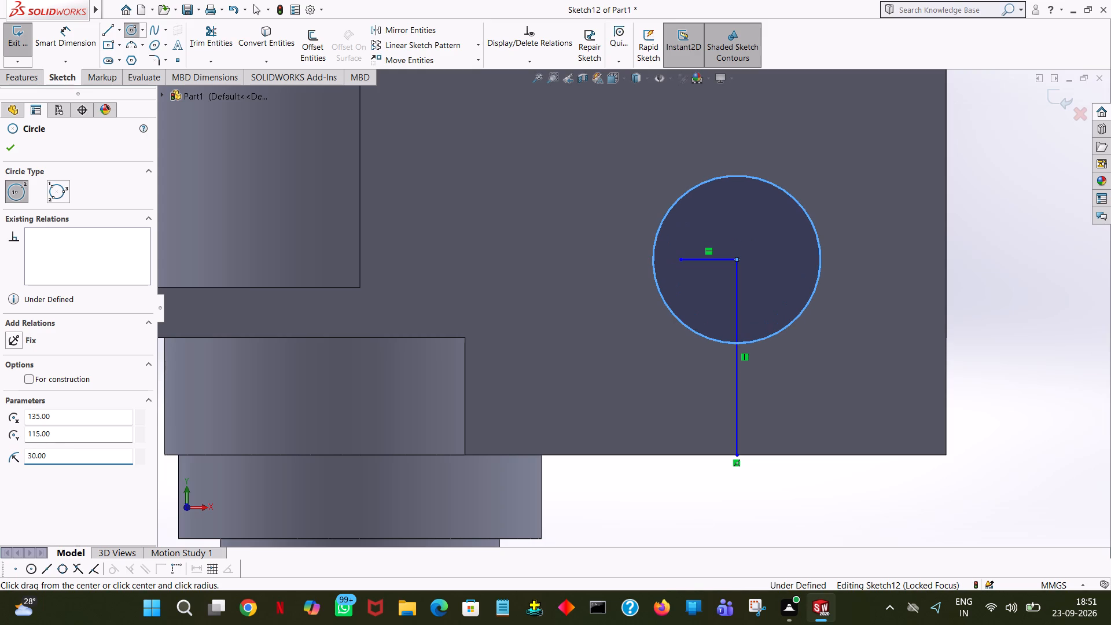
pyautogui.click(679, 259)
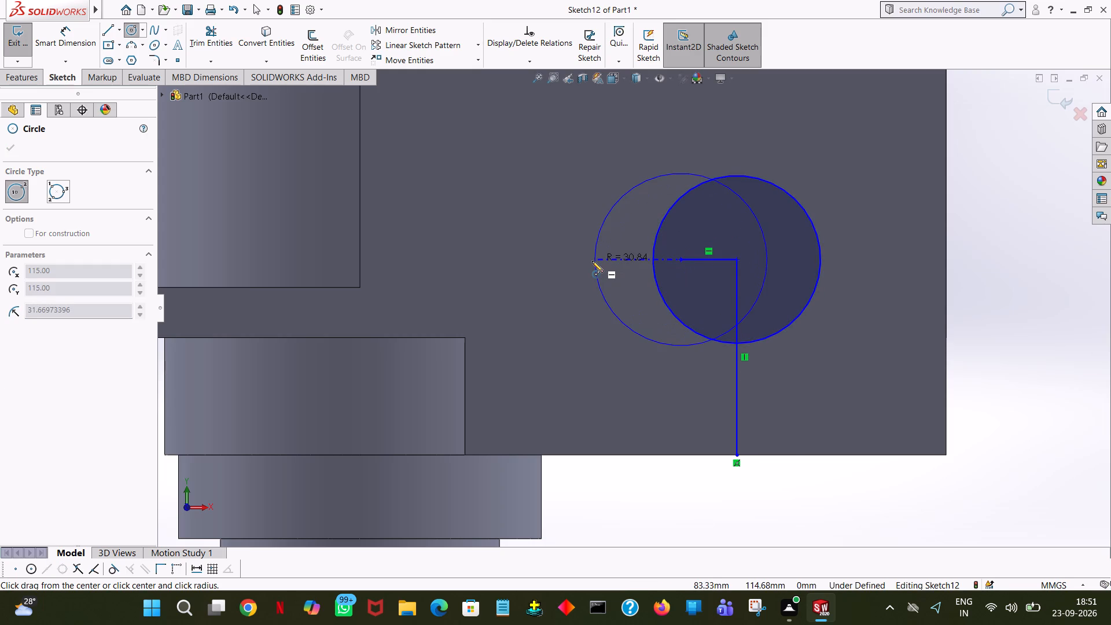
pyautogui.click(592, 261)
pyautogui.write('30')
pyautogui.press('Return')
pyautogui.rightClick(592, 261)
pyautogui.click(620, 271)
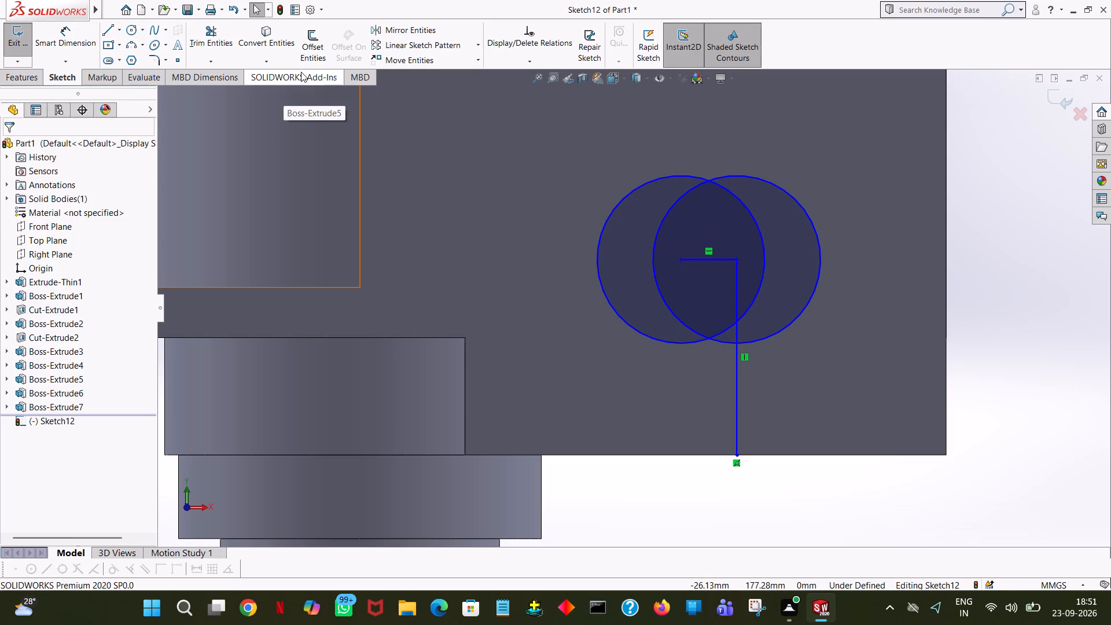
# Join the two circles' highest points and their lowest points with horizontal tangent lines to outline a slot.
pyautogui.click(111, 31)
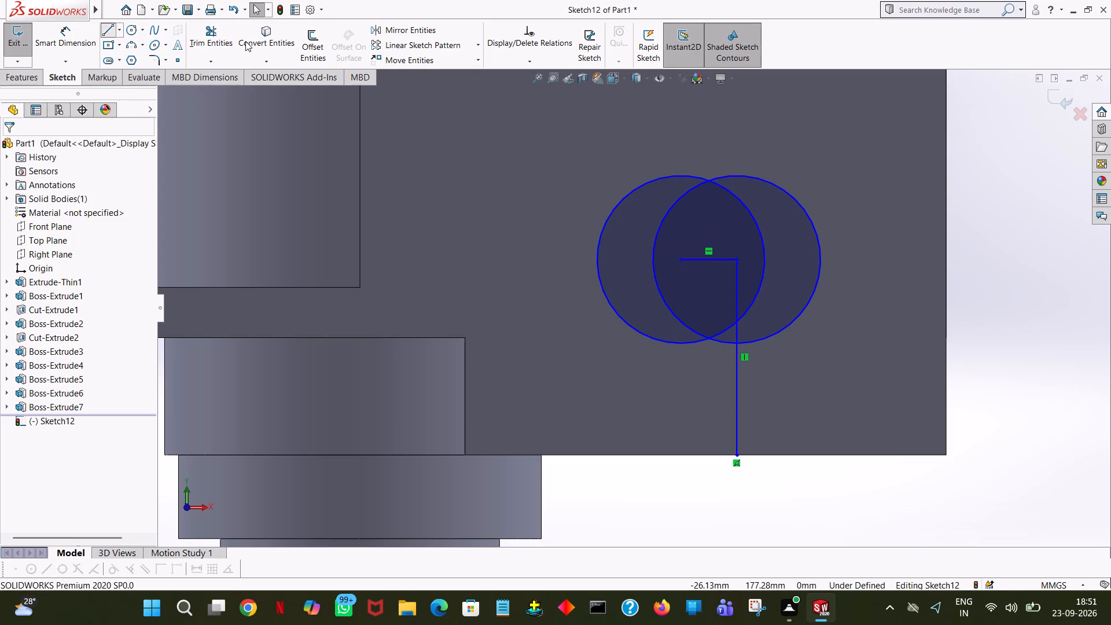
pyautogui.click(678, 174)
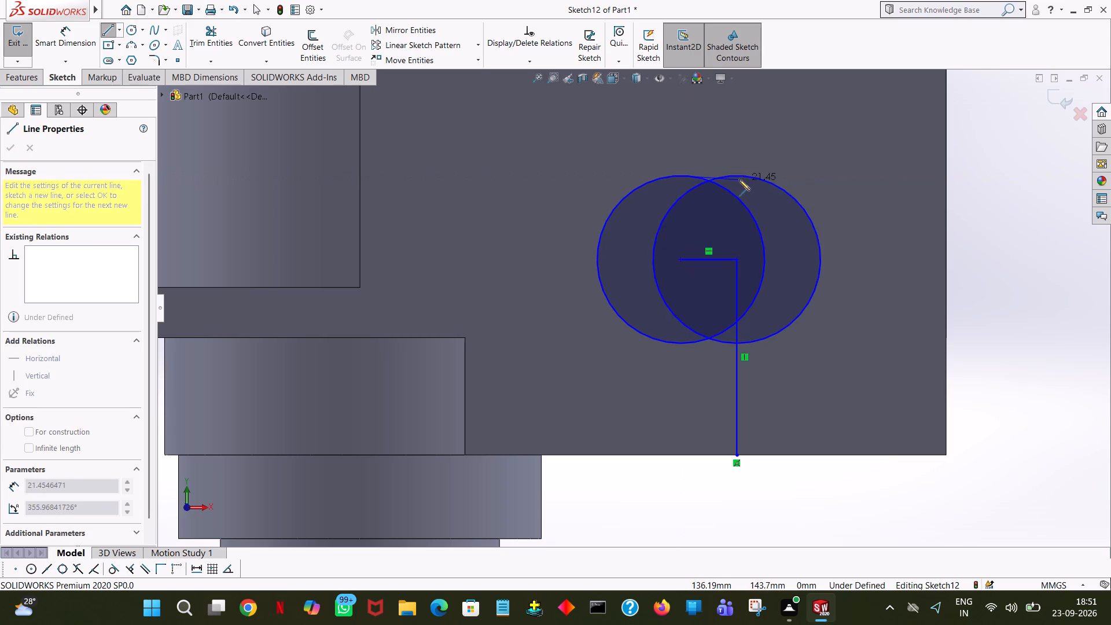
pyautogui.click(737, 175)
pyautogui.rightClick(737, 175)
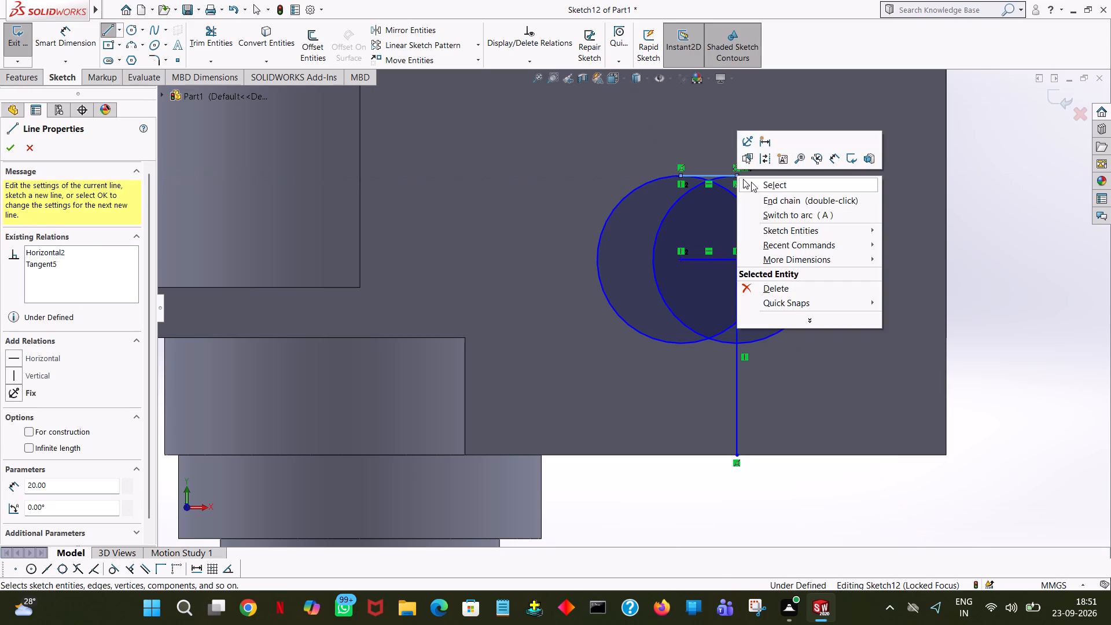
pyautogui.click(752, 183)
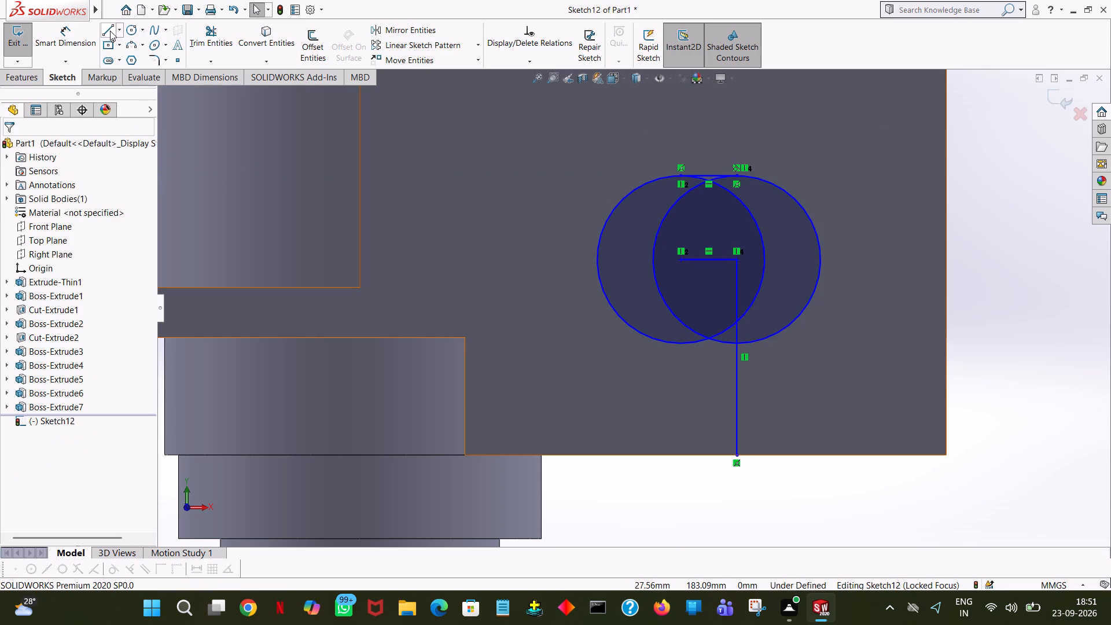
pyautogui.click(110, 31)
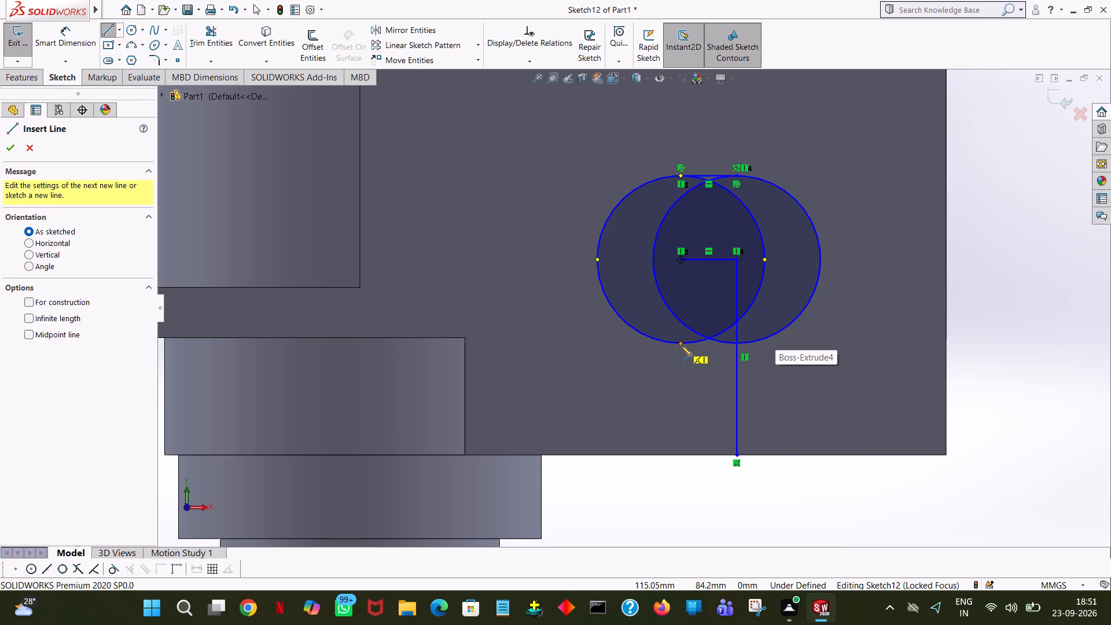
pyautogui.click(681, 344)
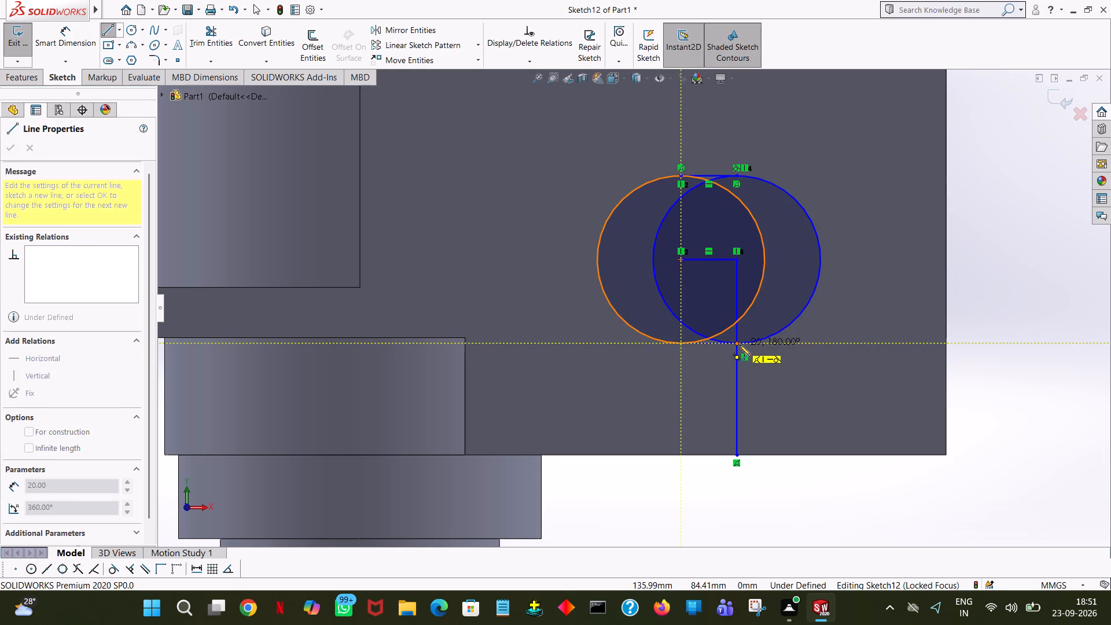
pyautogui.click(740, 345)
pyautogui.rightClick(740, 344)
pyautogui.click(769, 350)
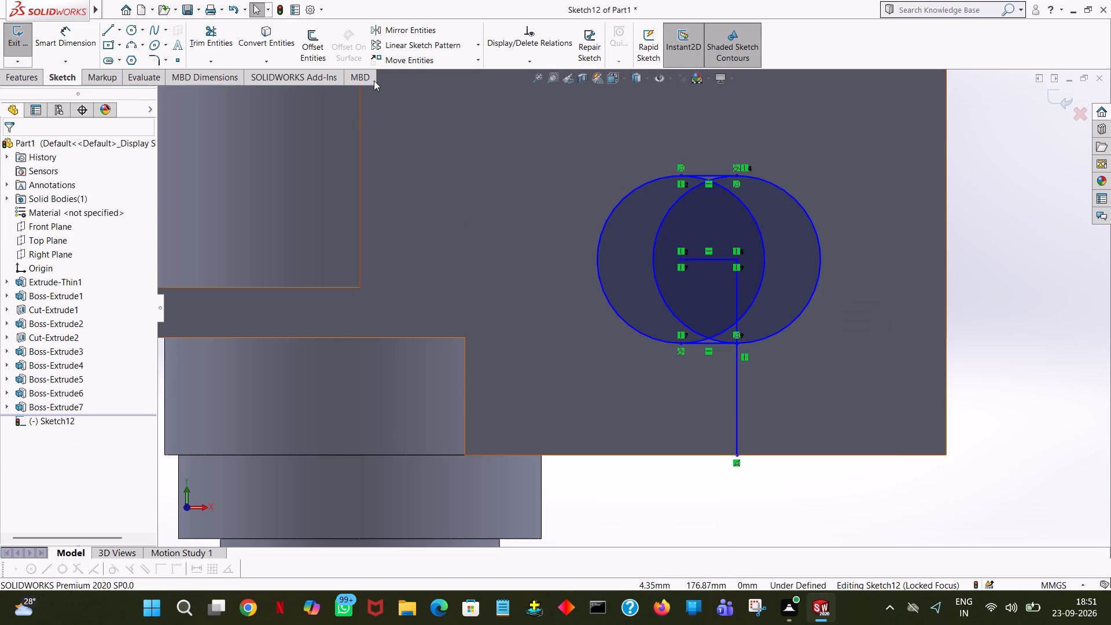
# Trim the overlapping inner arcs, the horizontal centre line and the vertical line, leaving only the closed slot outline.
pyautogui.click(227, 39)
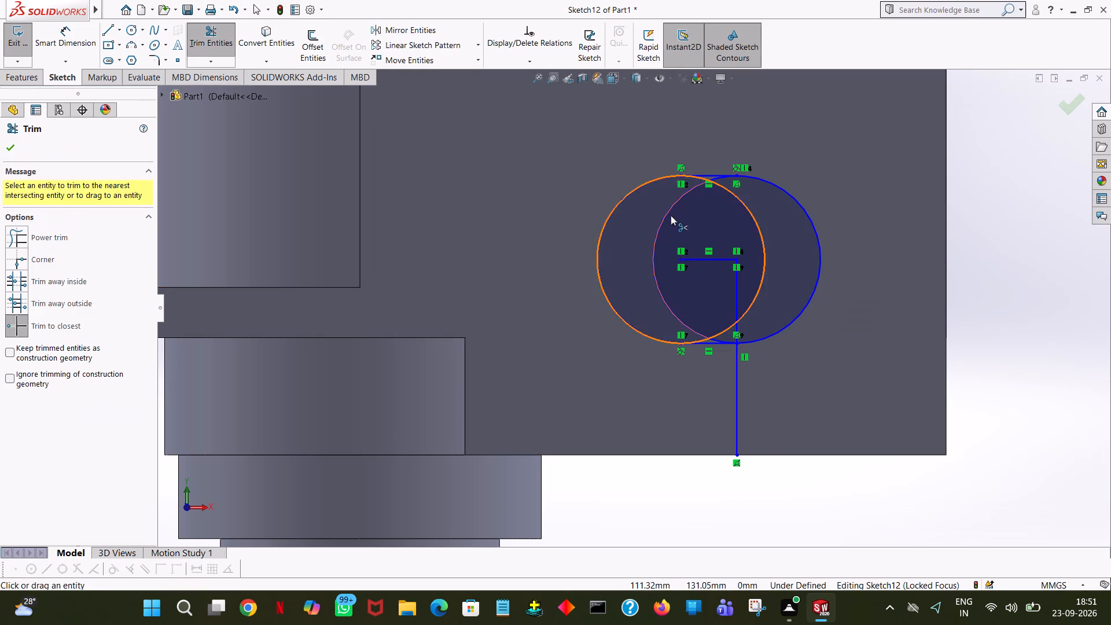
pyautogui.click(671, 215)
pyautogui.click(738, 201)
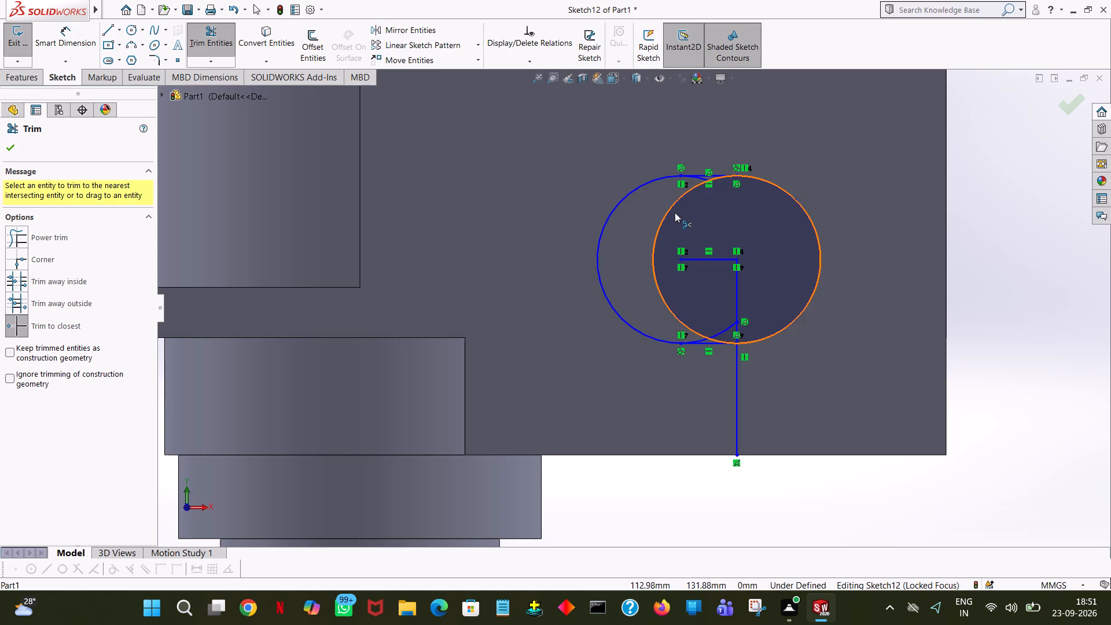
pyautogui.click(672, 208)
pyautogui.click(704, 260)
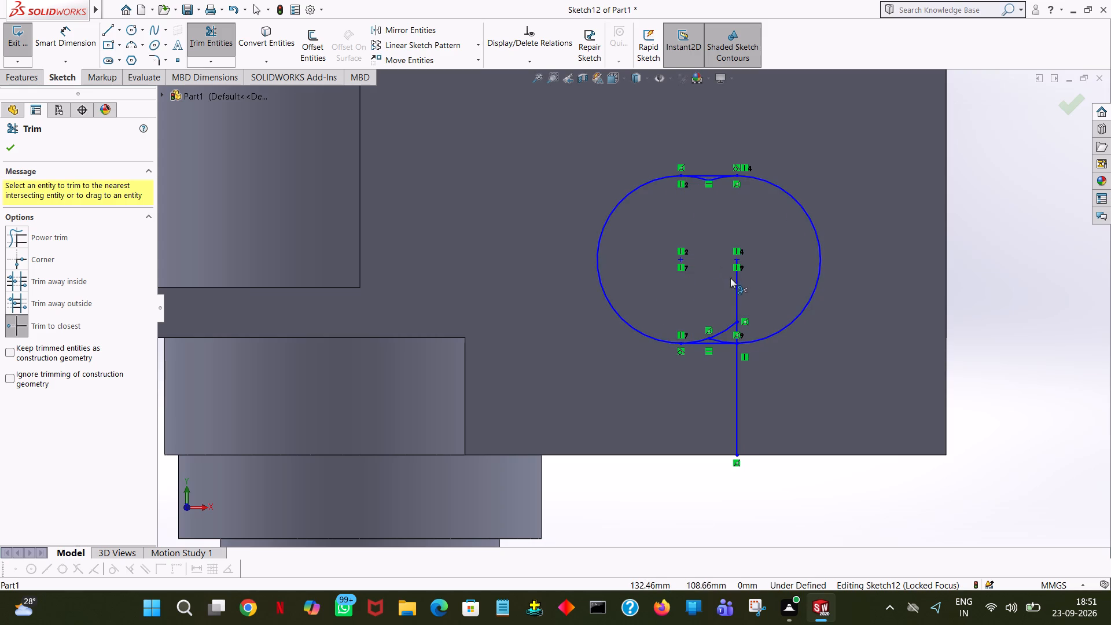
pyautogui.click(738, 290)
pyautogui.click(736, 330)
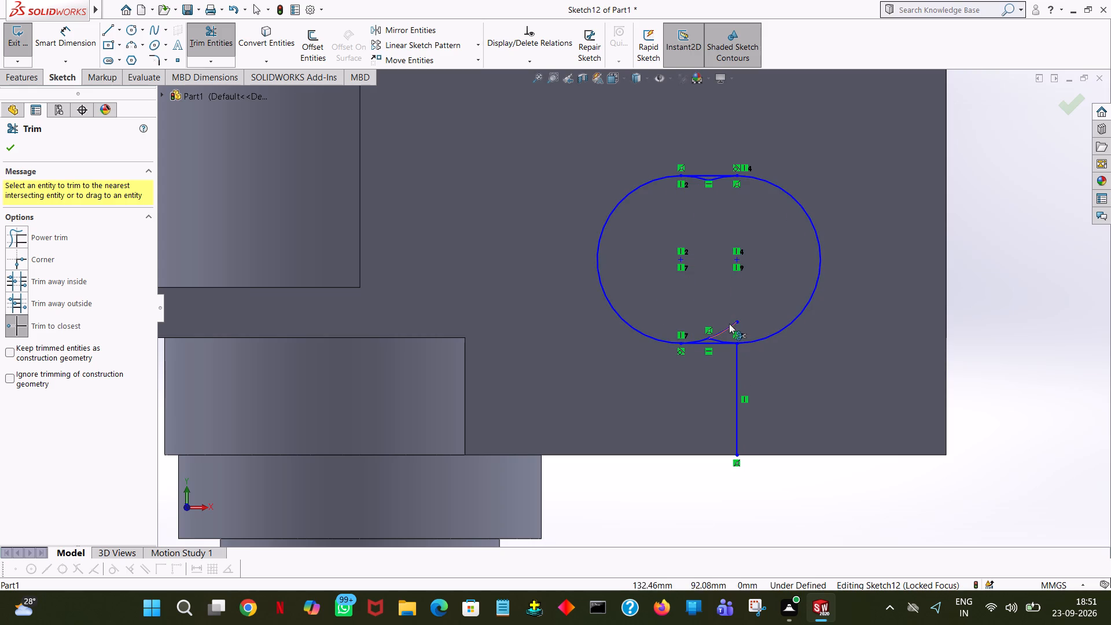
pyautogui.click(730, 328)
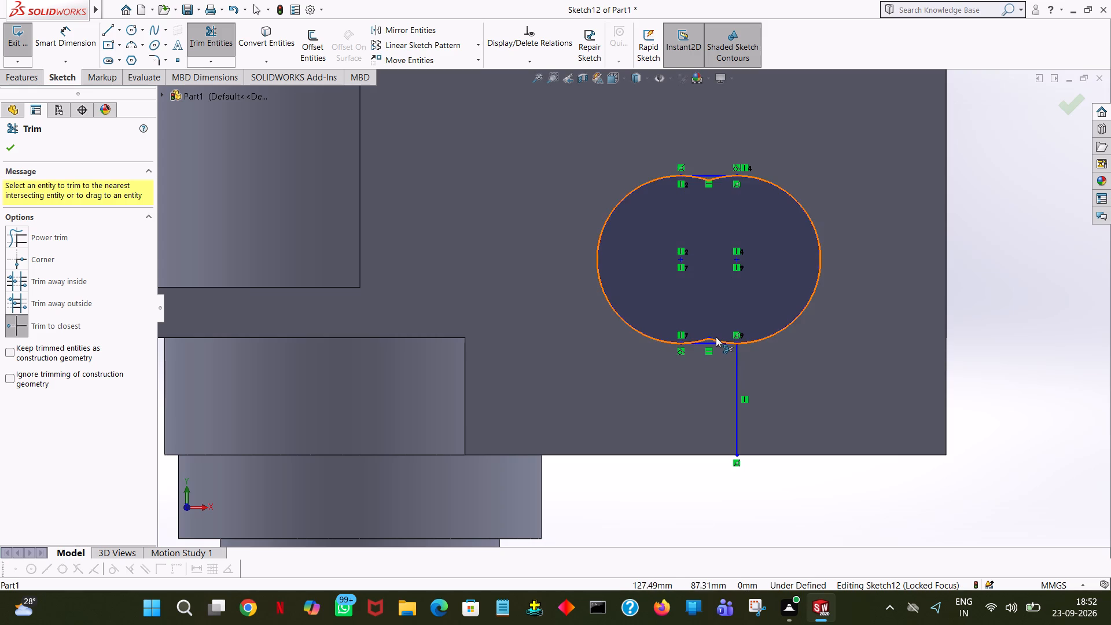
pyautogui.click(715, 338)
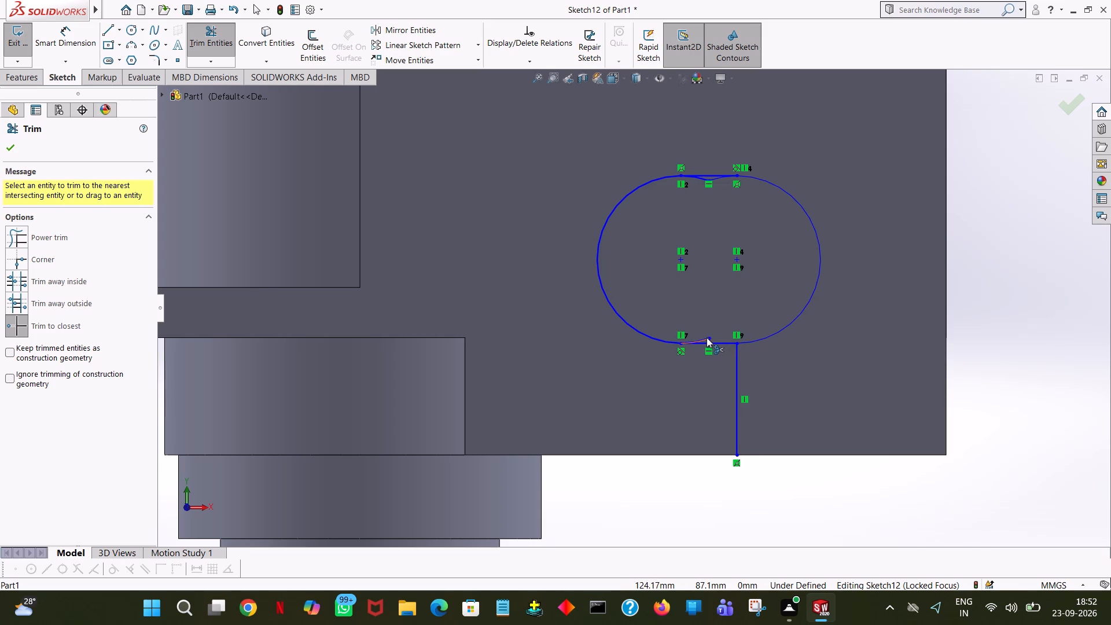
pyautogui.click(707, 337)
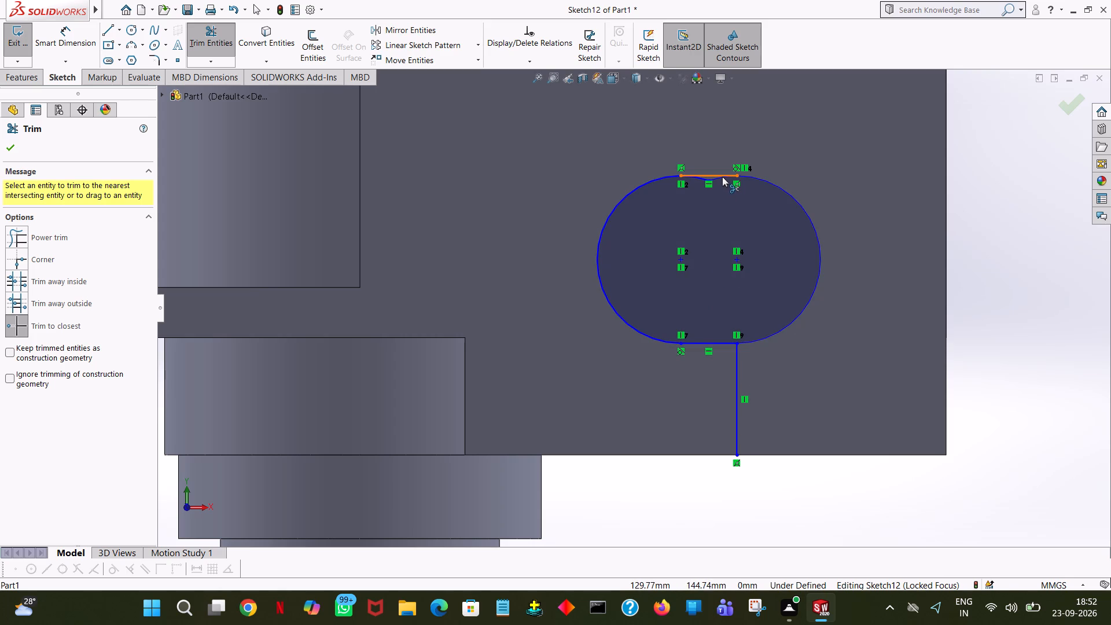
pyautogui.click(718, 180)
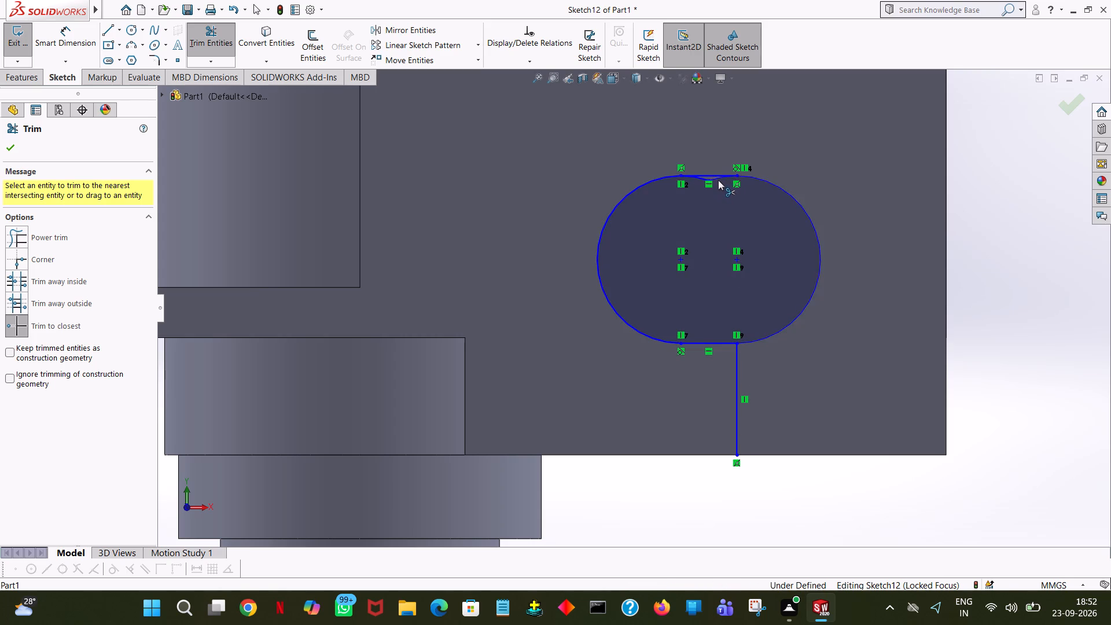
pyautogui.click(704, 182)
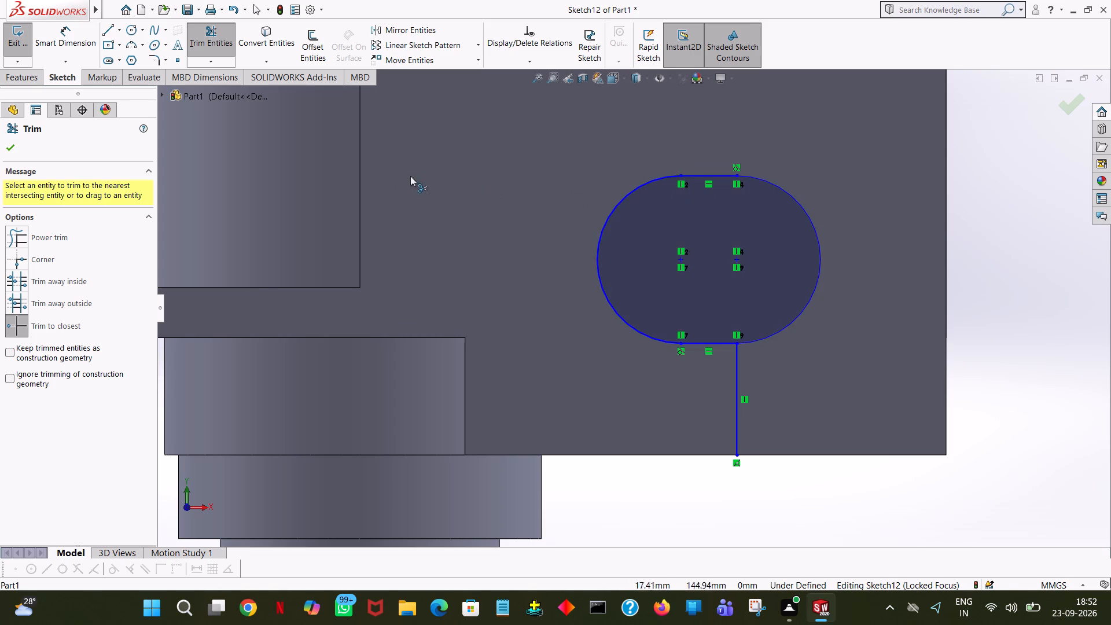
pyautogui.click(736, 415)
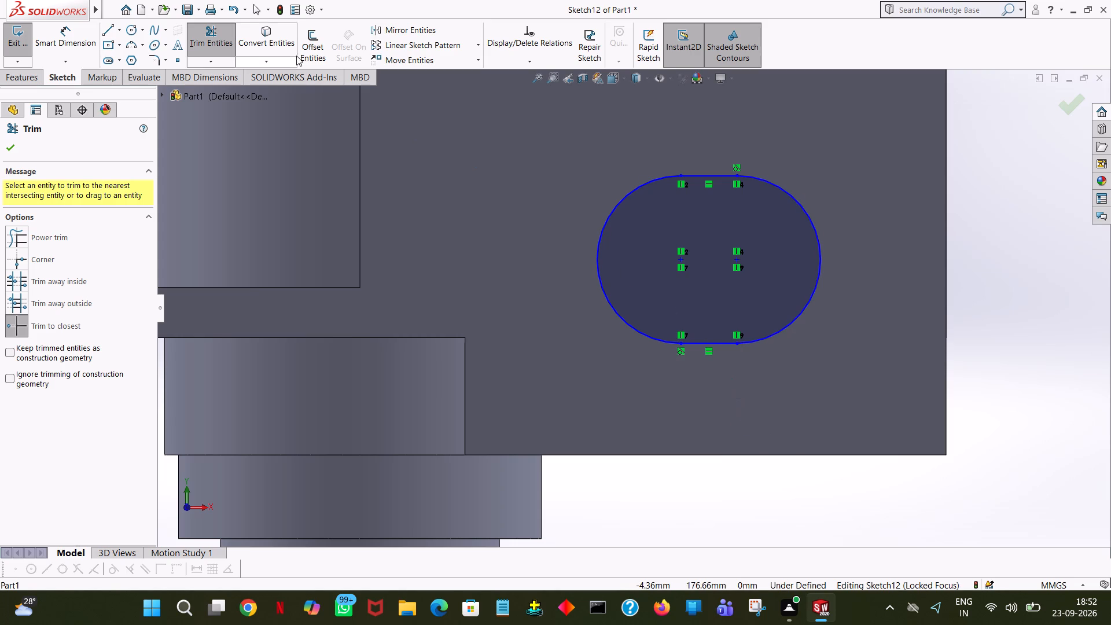
# Undo the trims, both tangent lines and the second circle, back to the first circle's freehand radius.
pyautogui.click(232, 9)
pyautogui.click(232, 9)
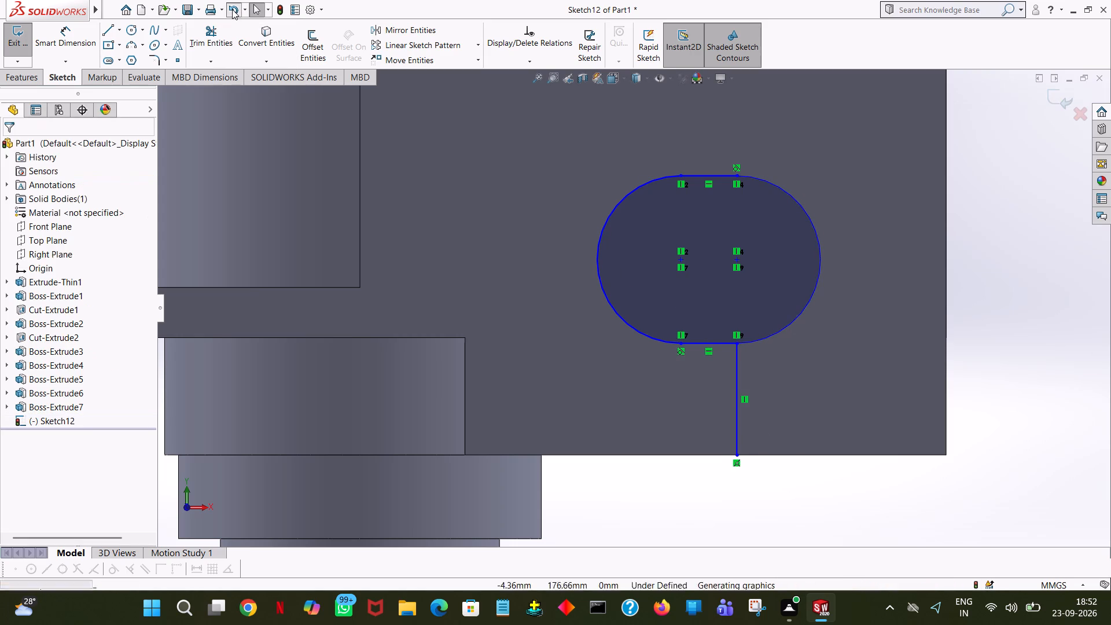
pyautogui.click(232, 9)
pyautogui.click(232, 9)
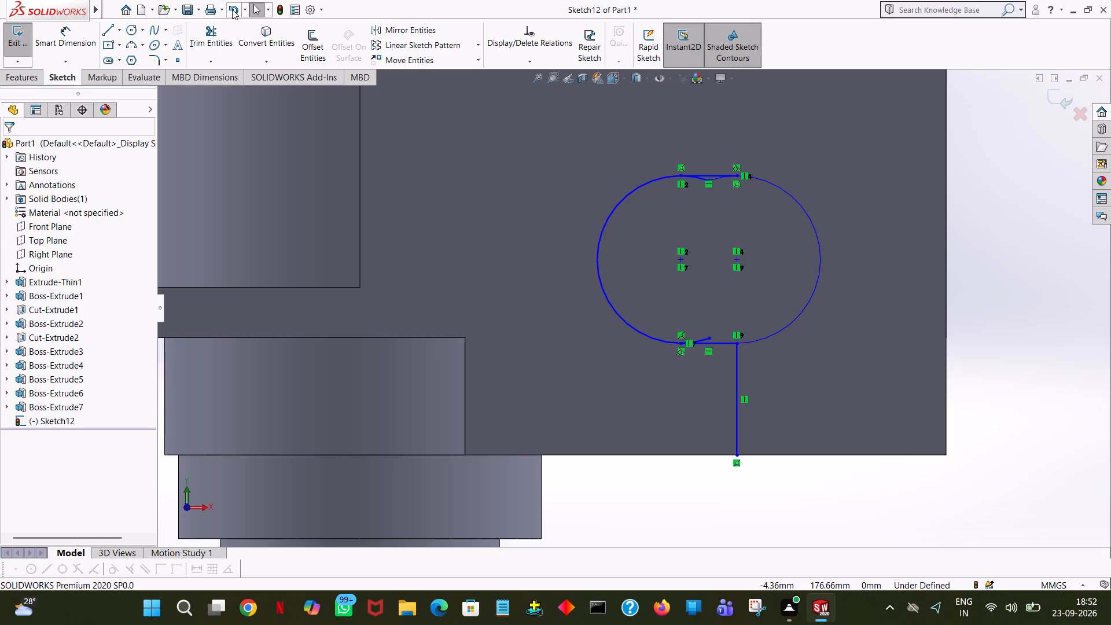
pyautogui.click(232, 9)
pyautogui.click(233, 9)
pyautogui.click(233, 9)
pyautogui.click(233, 9)
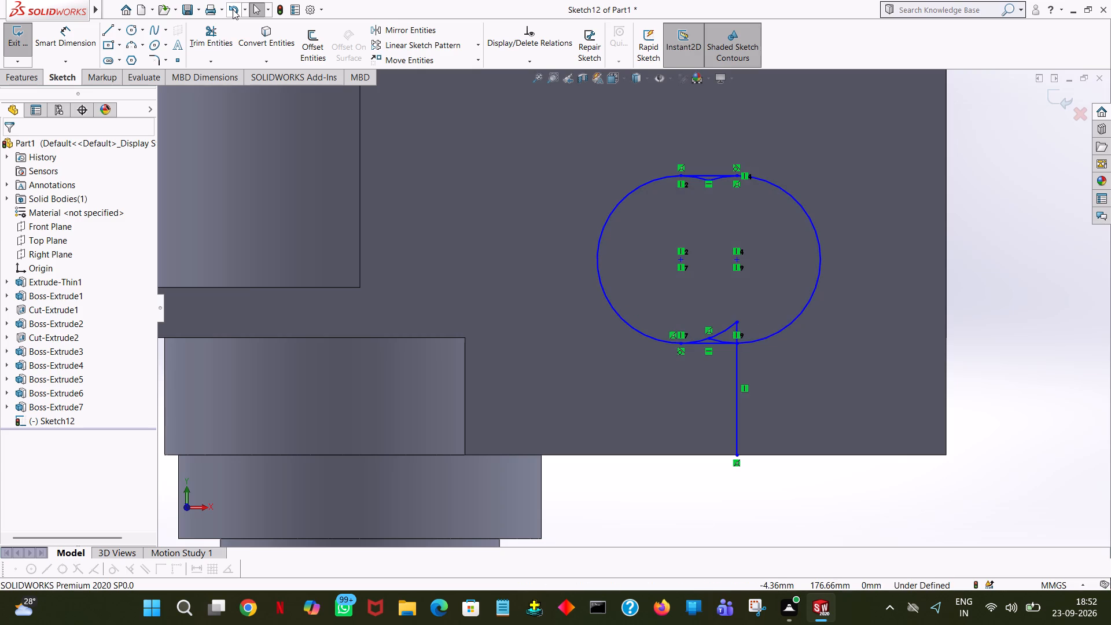
pyautogui.tripleClick(233, 9)
pyautogui.tripleClick(233, 9)
pyautogui.tripleClick(233, 9)
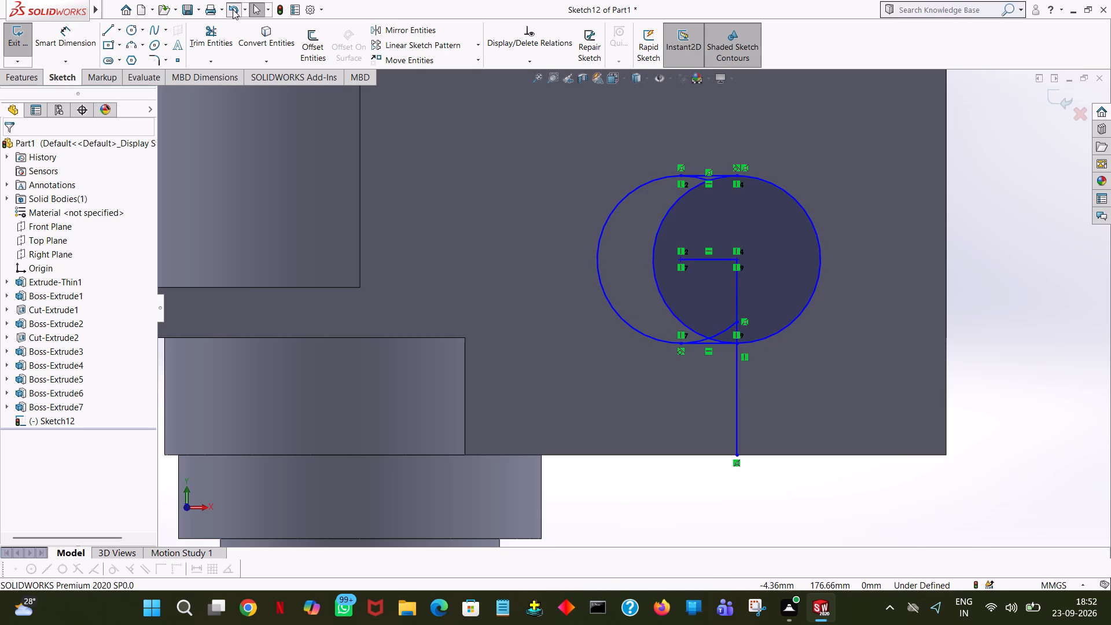
pyautogui.doubleClick(233, 9)
pyautogui.click(233, 9)
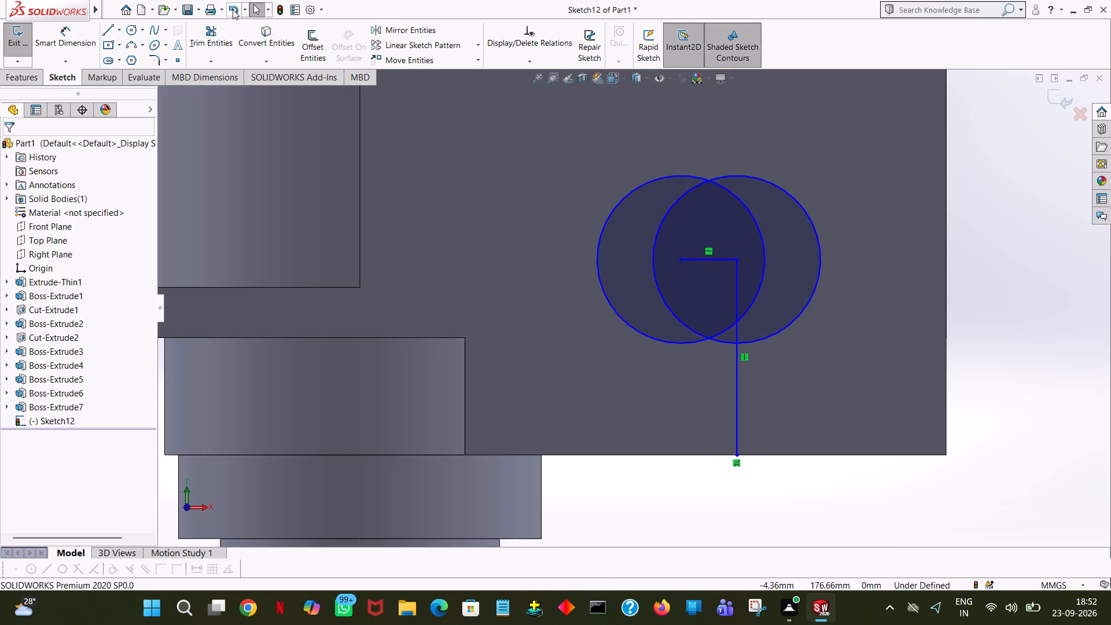
pyautogui.click(233, 9)
pyautogui.click(233, 9)
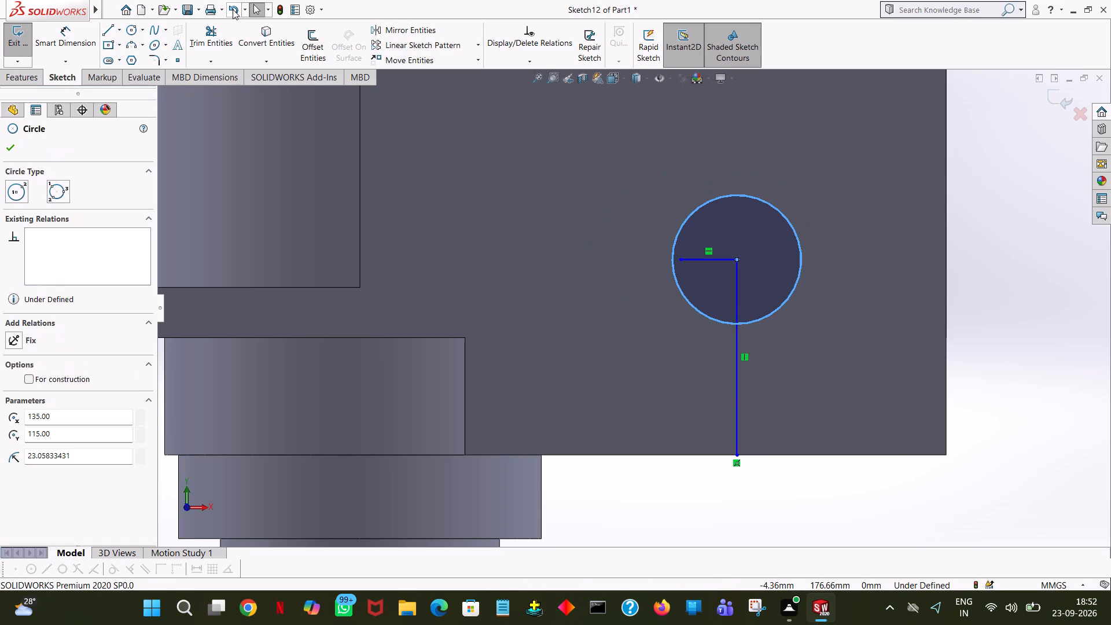
# Set the horizontal line's length to 40 mm.
pyautogui.click(709, 261)
pyautogui.write('40')
pyautogui.press('Return')
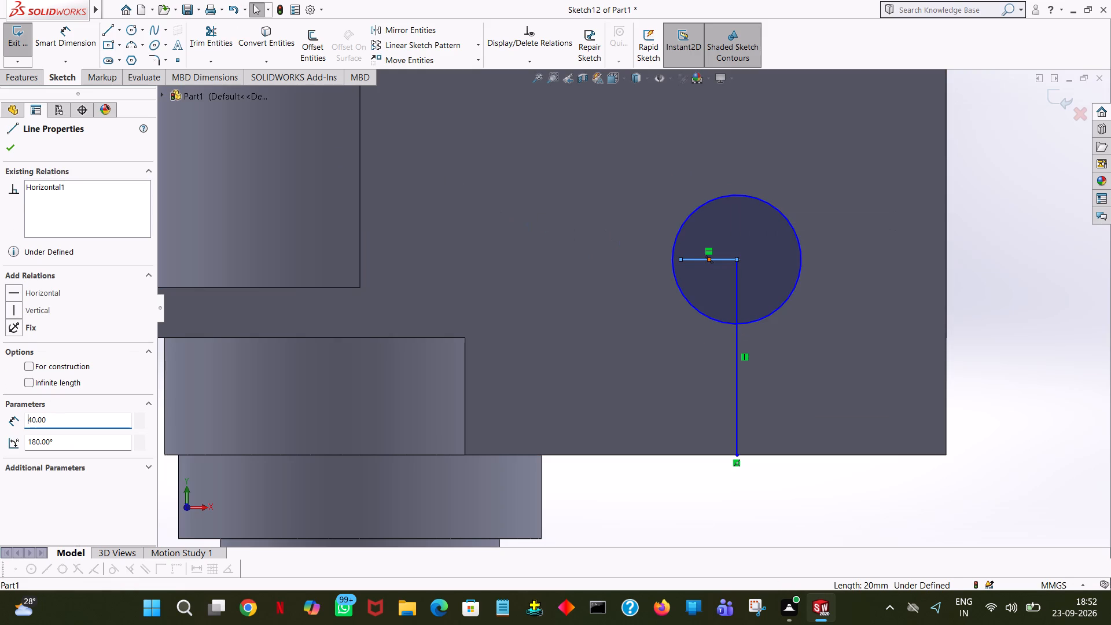
pyautogui.rightClick(710, 262)
pyautogui.click(625, 288)
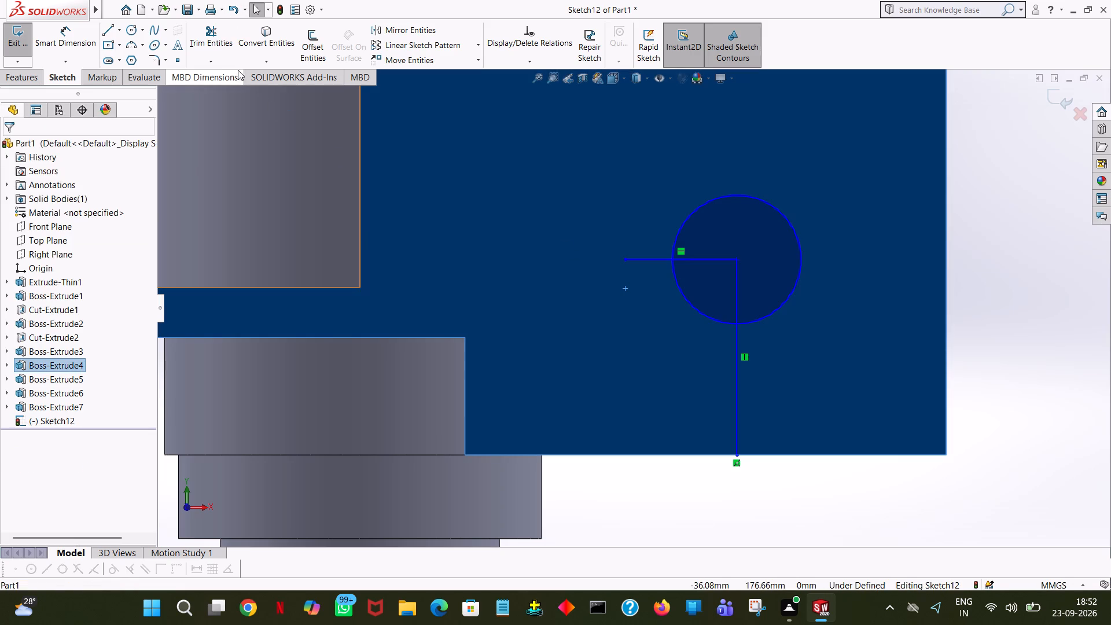
pyautogui.click(852, 480)
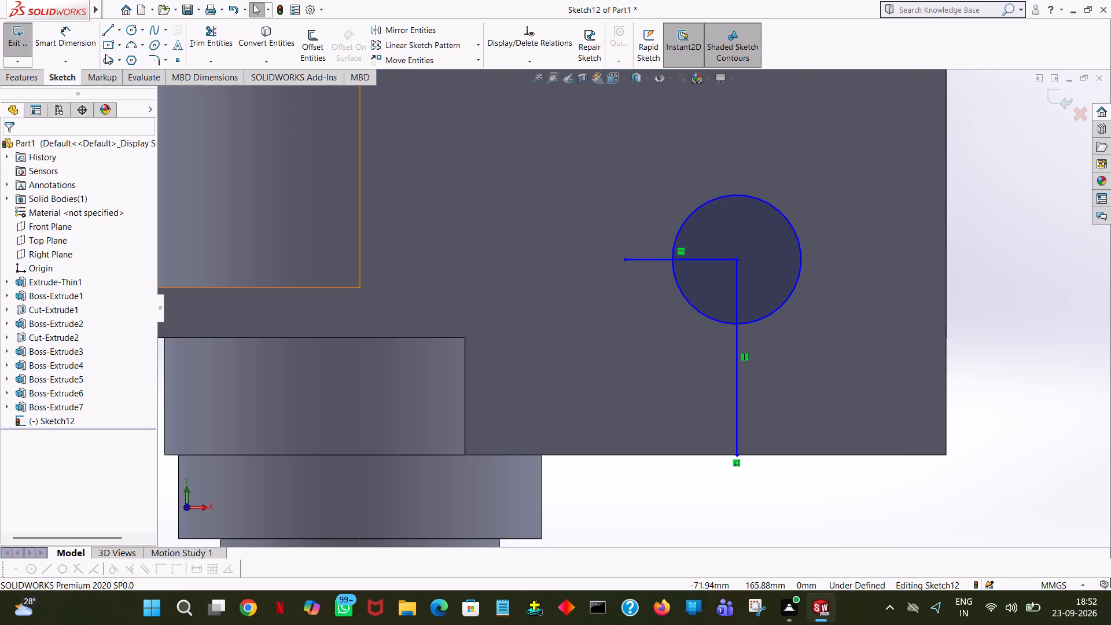
# Sketch a circle of 30 mm radius centred on the horizontal line's free end, on the stacked discs' side.
pyautogui.click(129, 35)
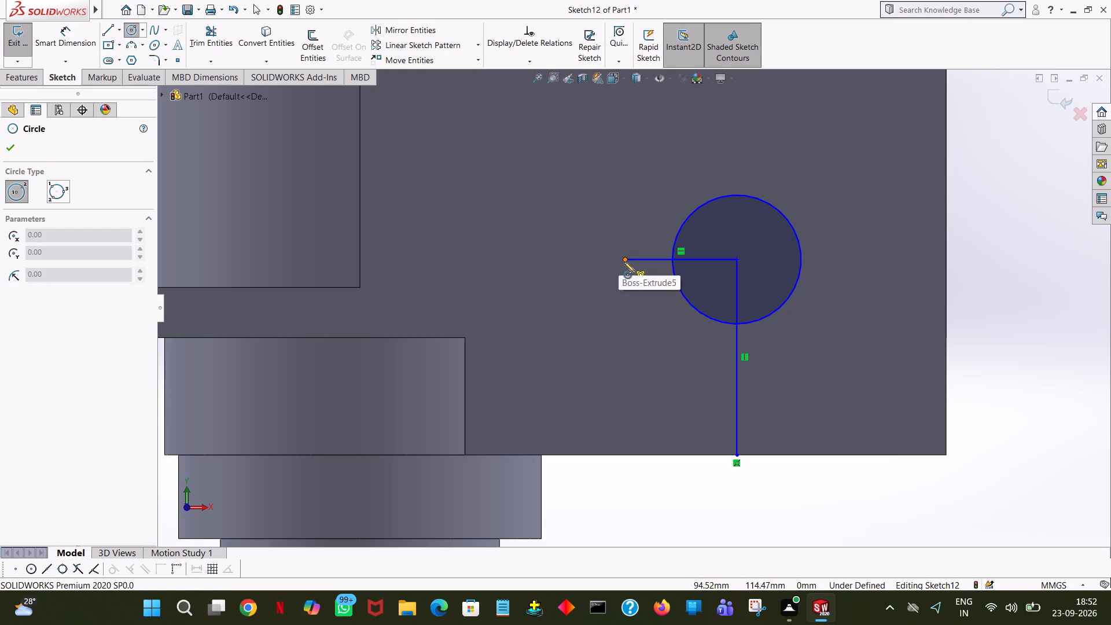
pyautogui.click(624, 262)
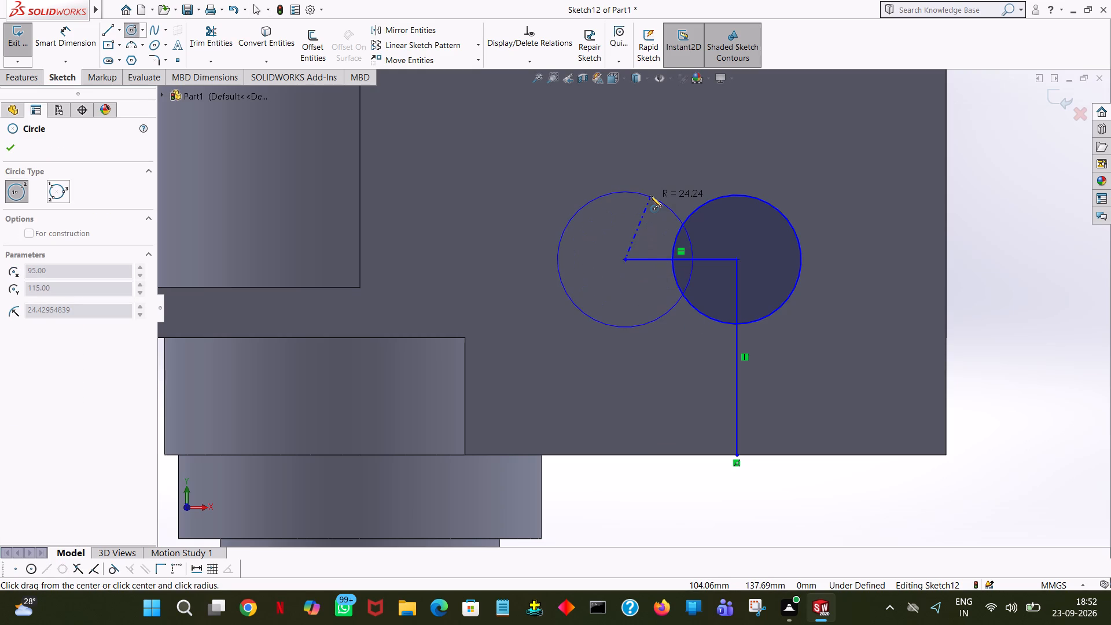
pyautogui.click(650, 196)
pyautogui.write('30')
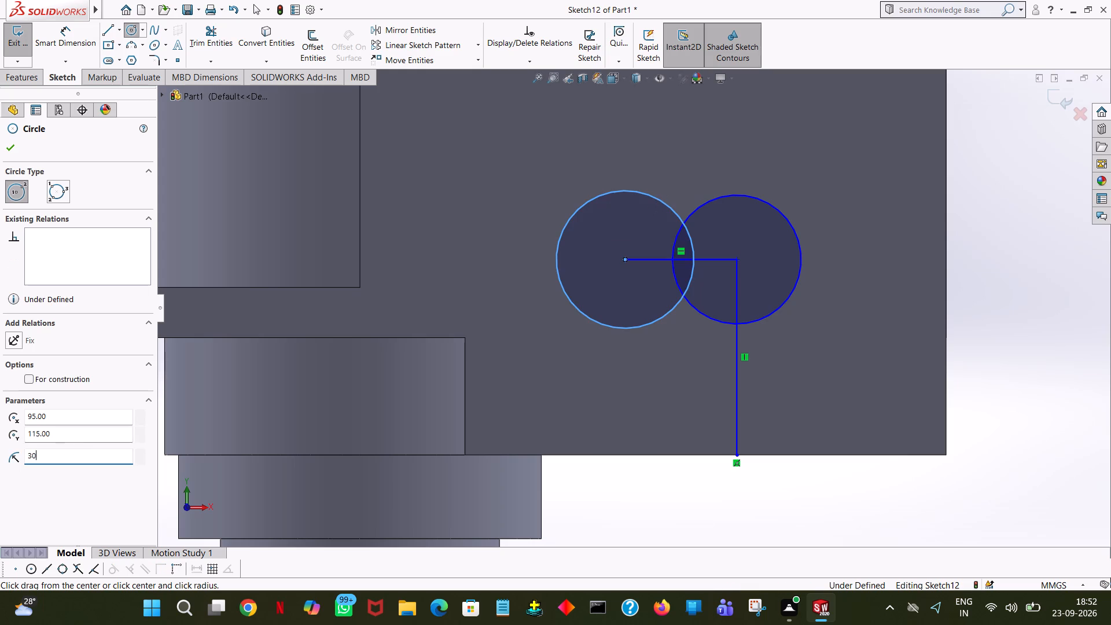
pyautogui.press('Return')
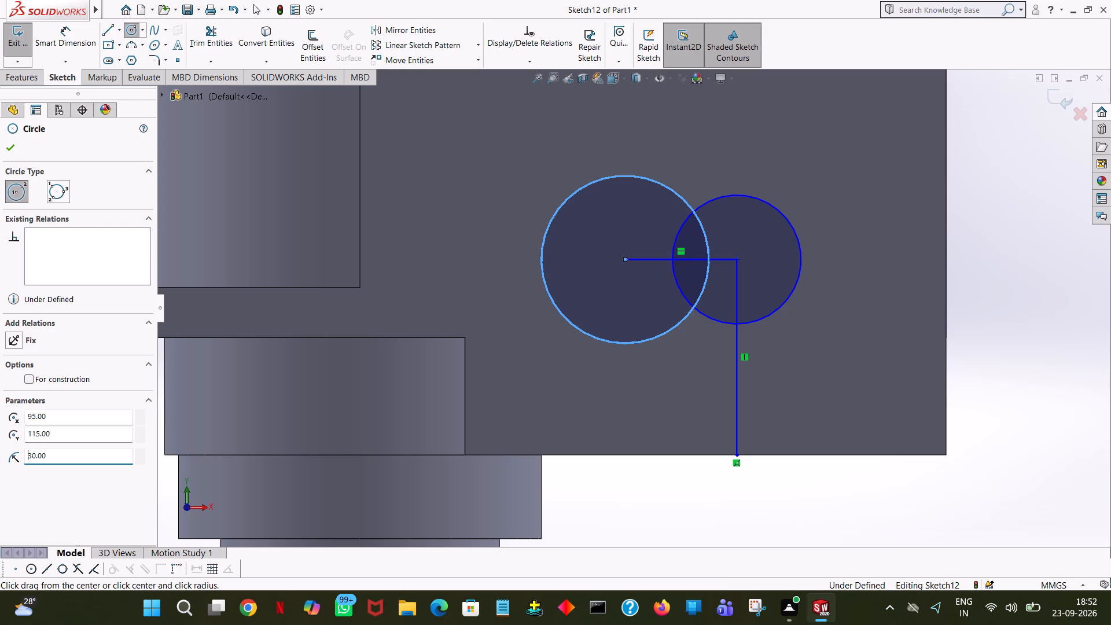
# Set the radius of the circle centred on the vertical line's upper end to 30 mm.
pyautogui.click(723, 196)
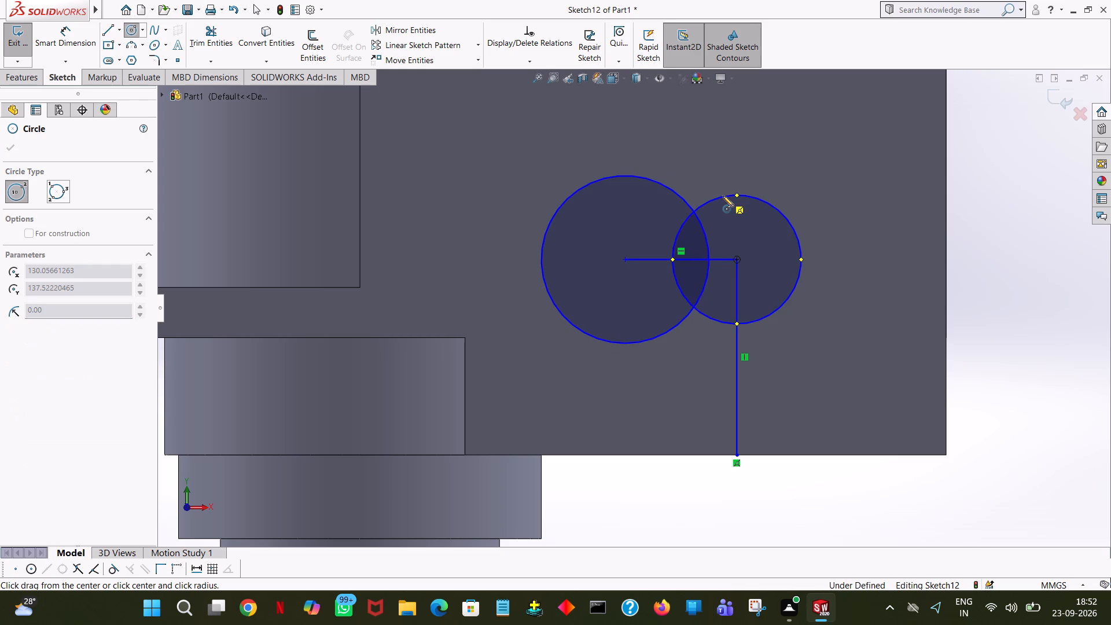
pyautogui.rightClick(697, 190)
pyautogui.click(722, 198)
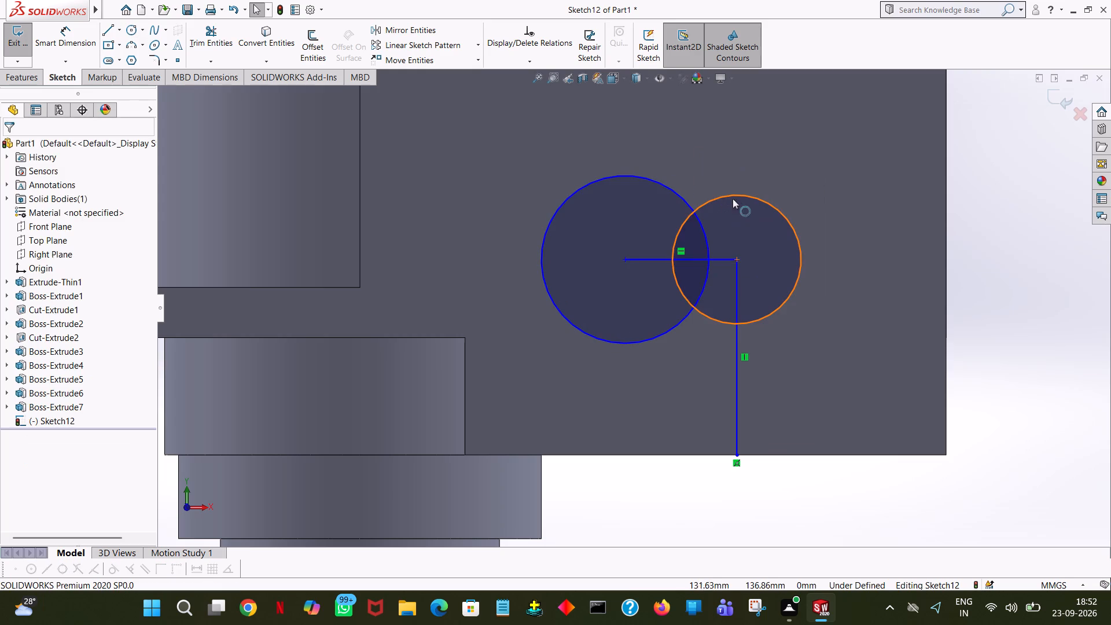
pyautogui.click(742, 193)
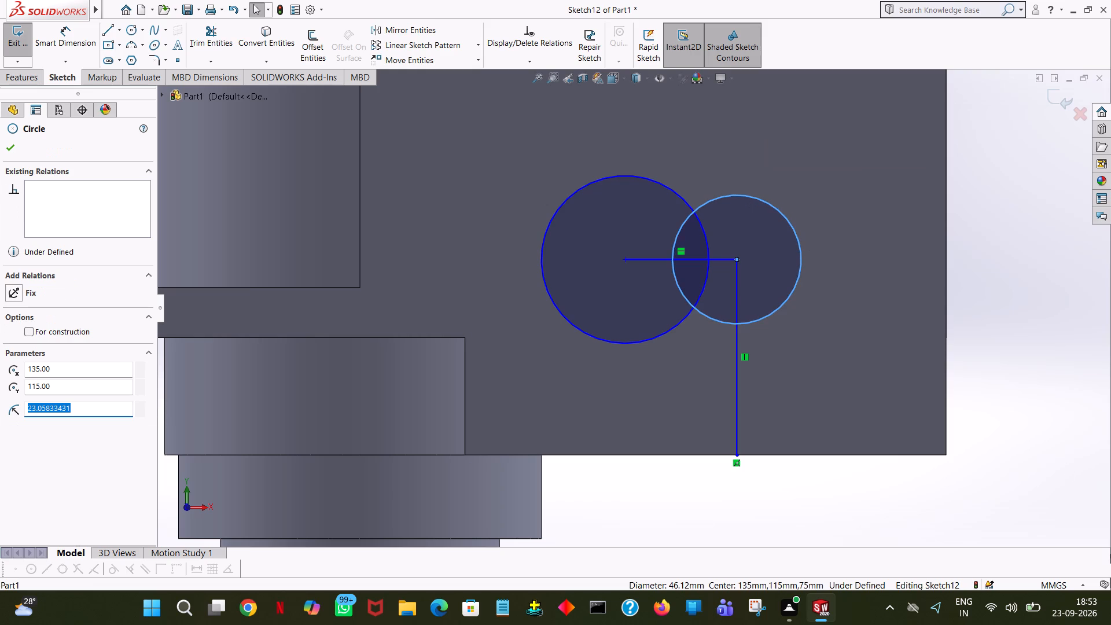
pyautogui.write('30')
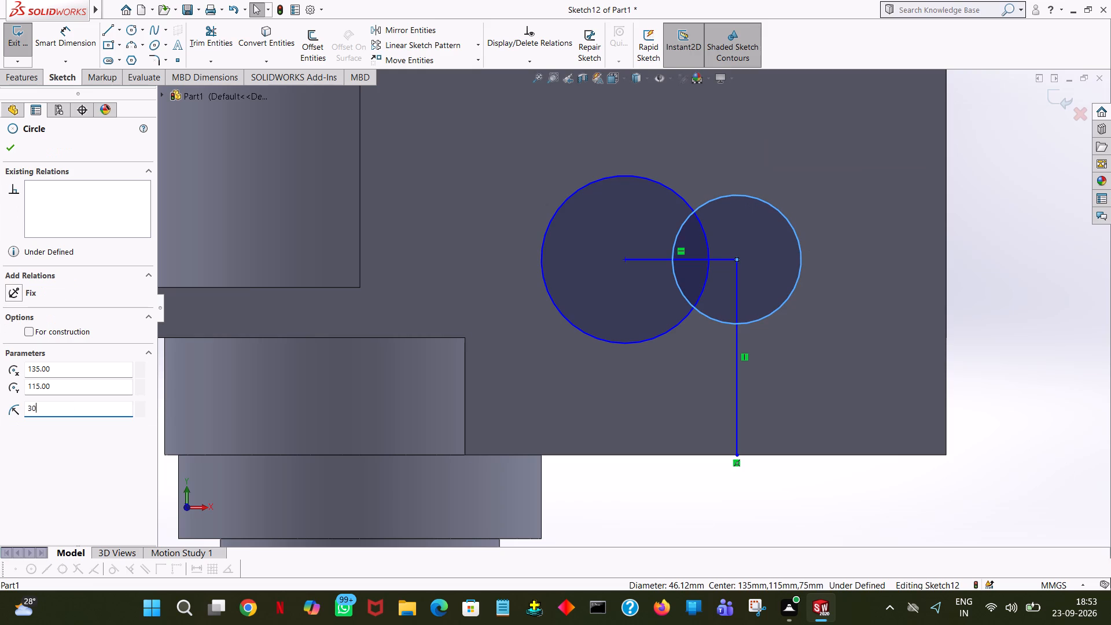
pyautogui.press('Return')
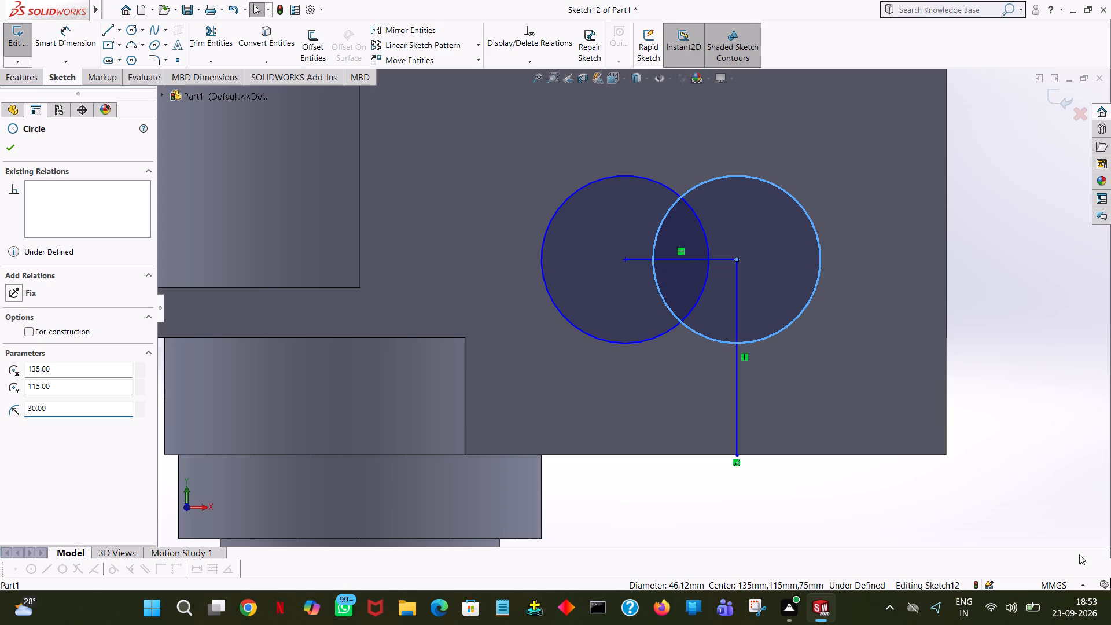
pyautogui.click(724, 258)
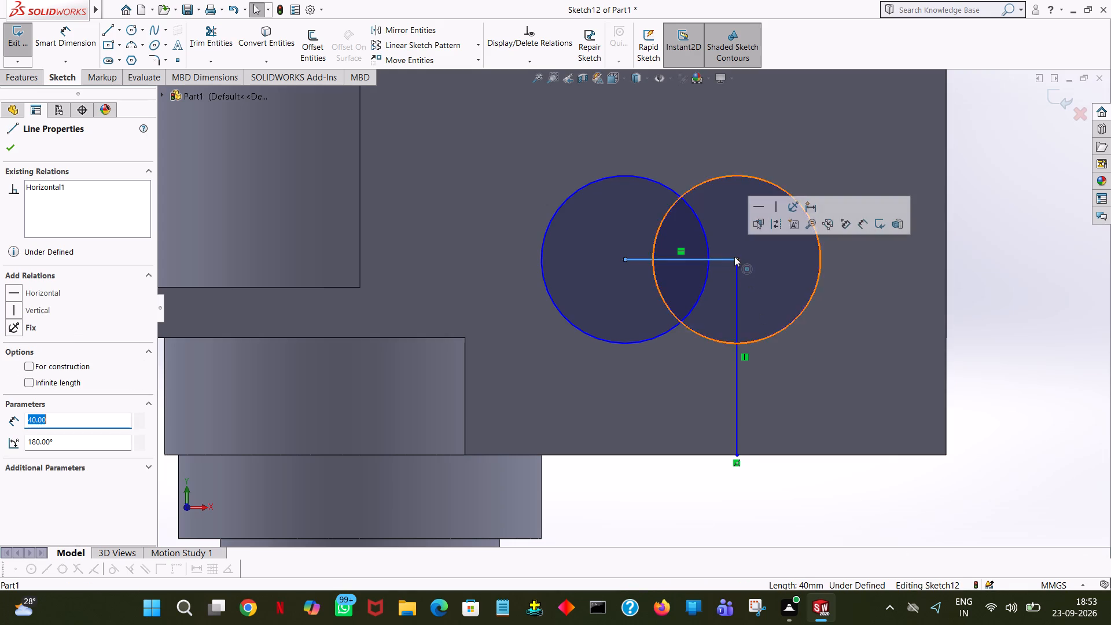
pyautogui.click(11, 146)
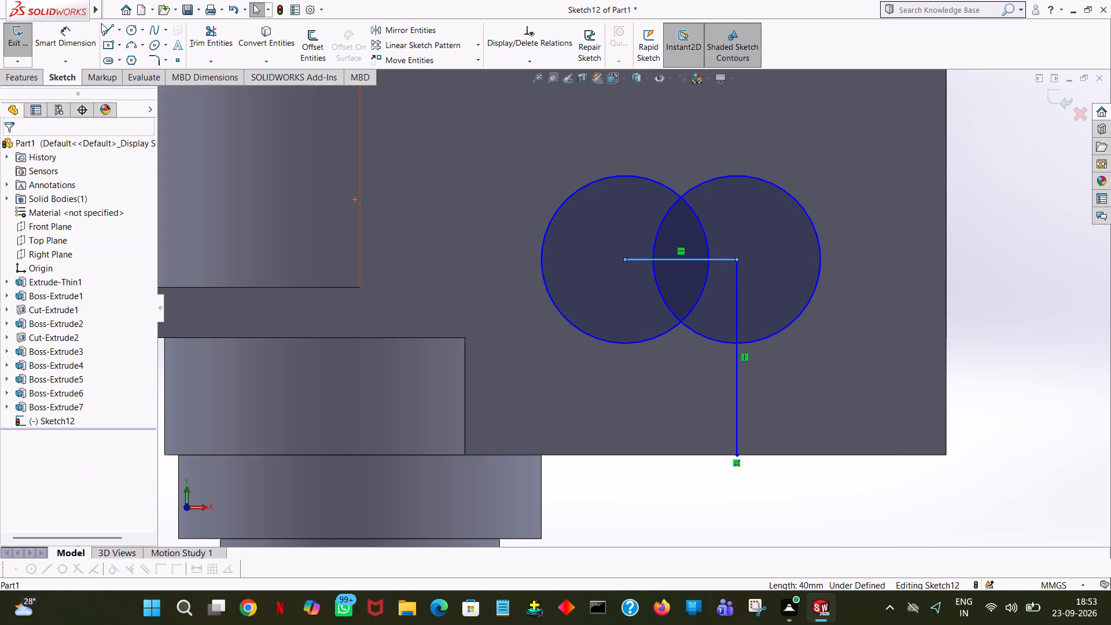
# Join the two circles with 40 mm horizontal lines between their topmost points and between their lowest points.
pyautogui.click(101, 24)
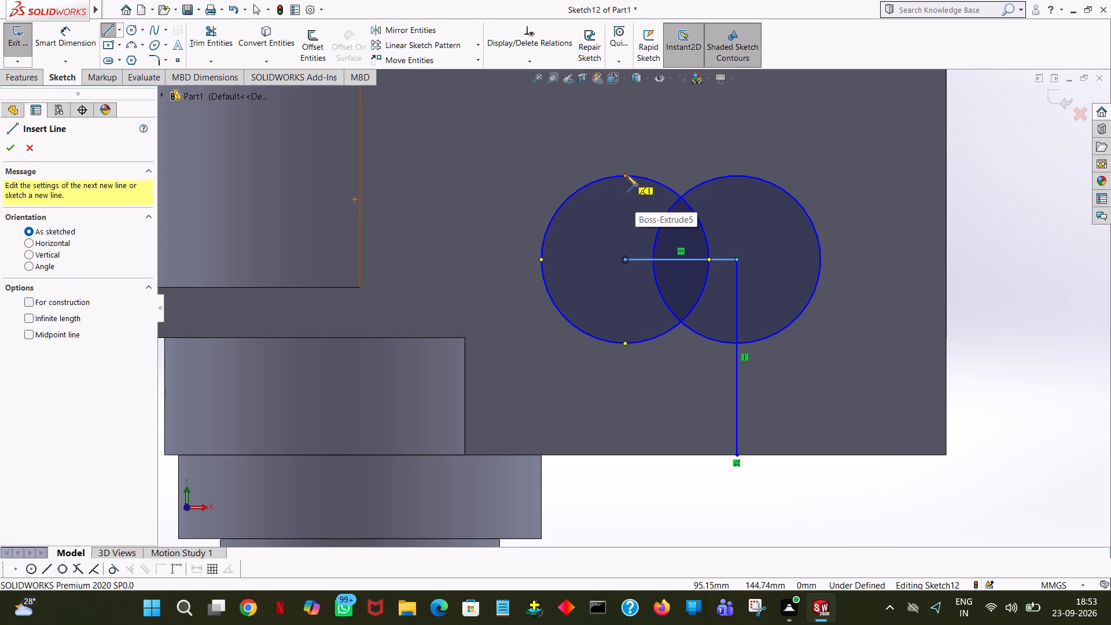
pyautogui.click(627, 175)
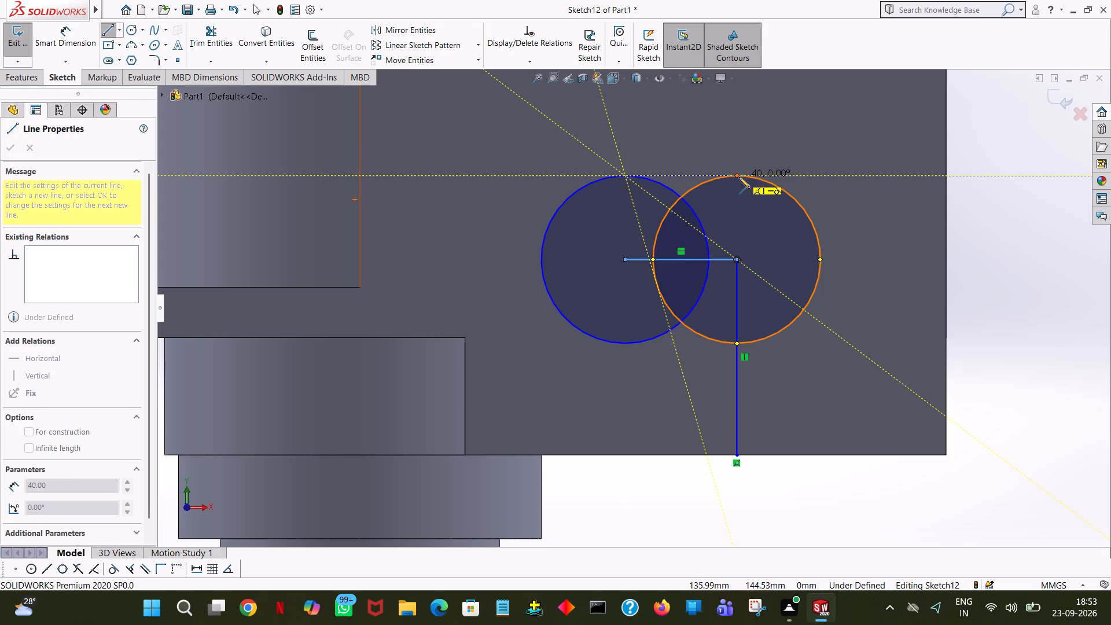
pyautogui.click(737, 177)
pyautogui.rightClick(737, 177)
pyautogui.click(755, 180)
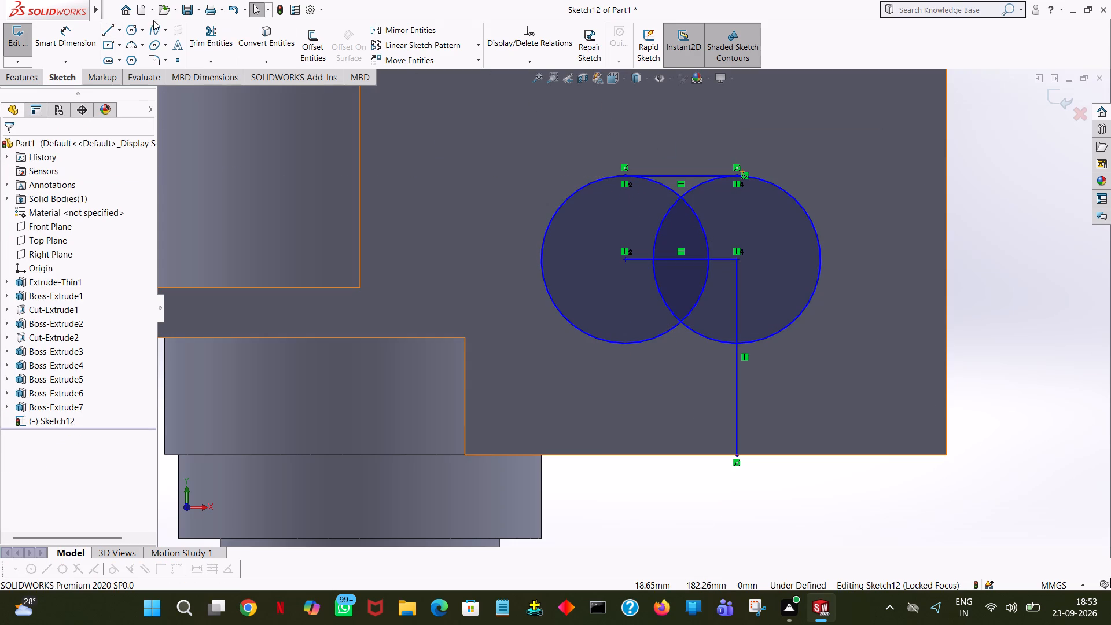
pyautogui.click(112, 29)
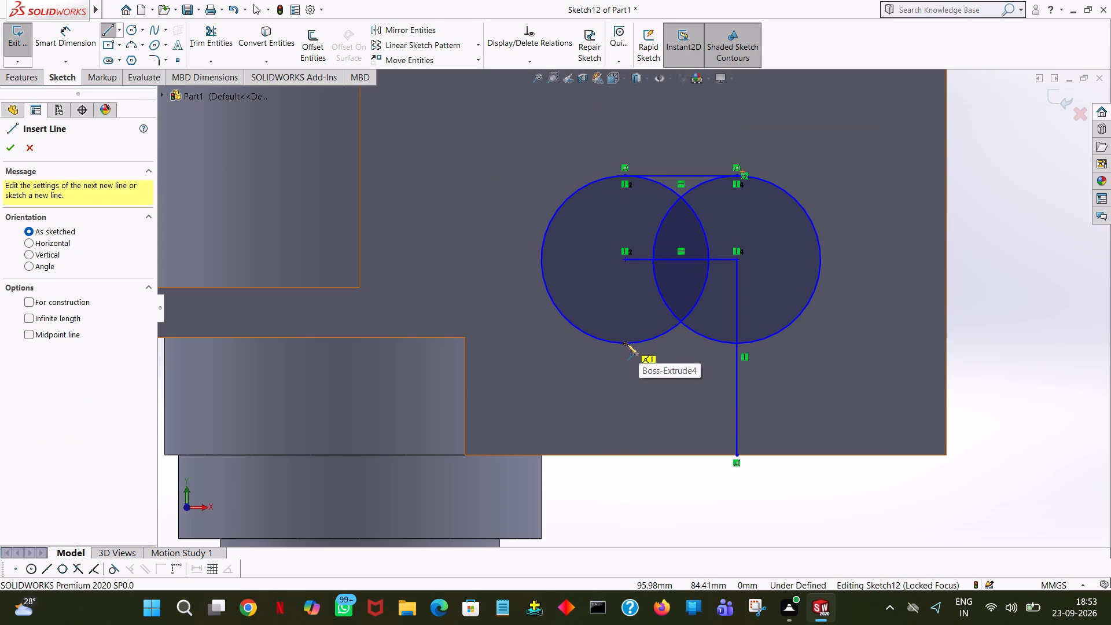
pyautogui.click(626, 344)
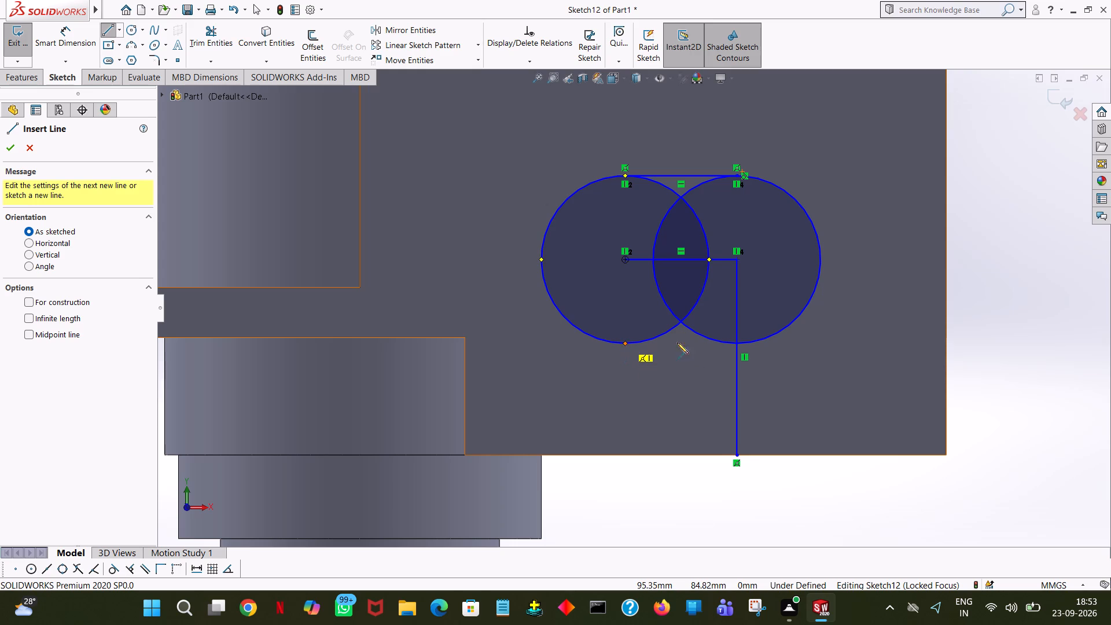
pyautogui.click(735, 343)
pyautogui.rightClick(735, 343)
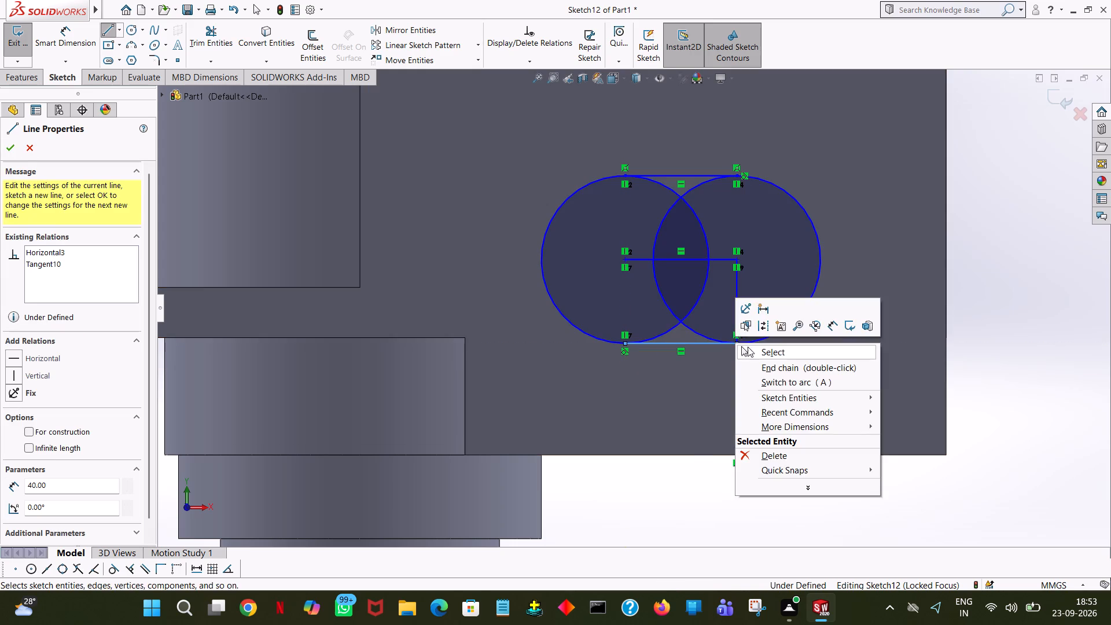
pyautogui.click(748, 347)
# Trim the circles' inner arcs and the horizontal and vertical locating lines, leaving only the closed slot outline.
pyautogui.click(229, 42)
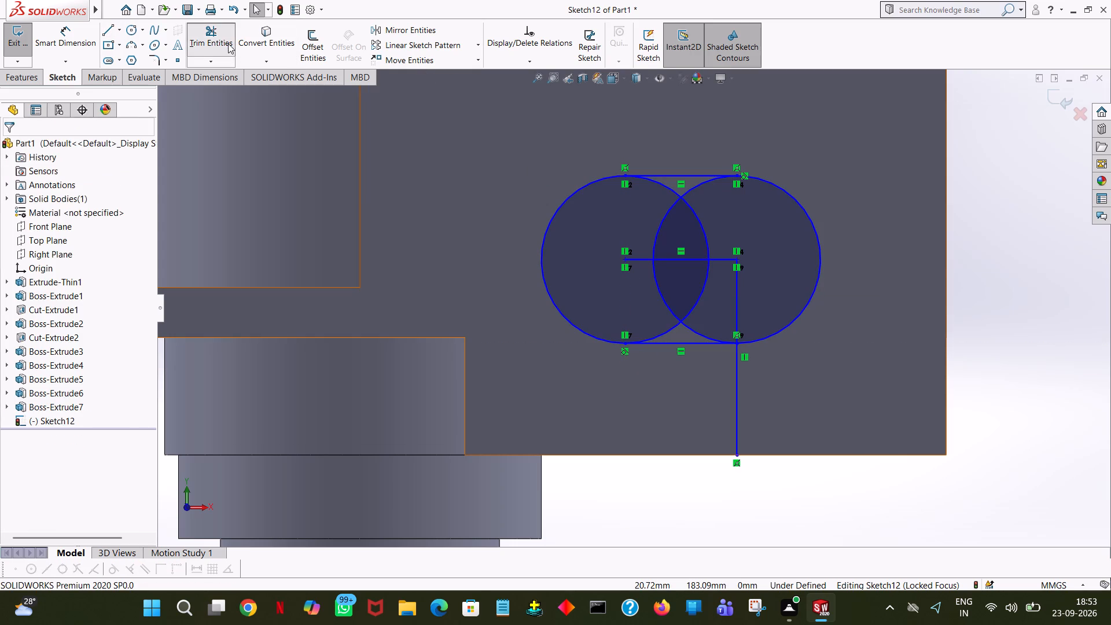
pyautogui.click(672, 189)
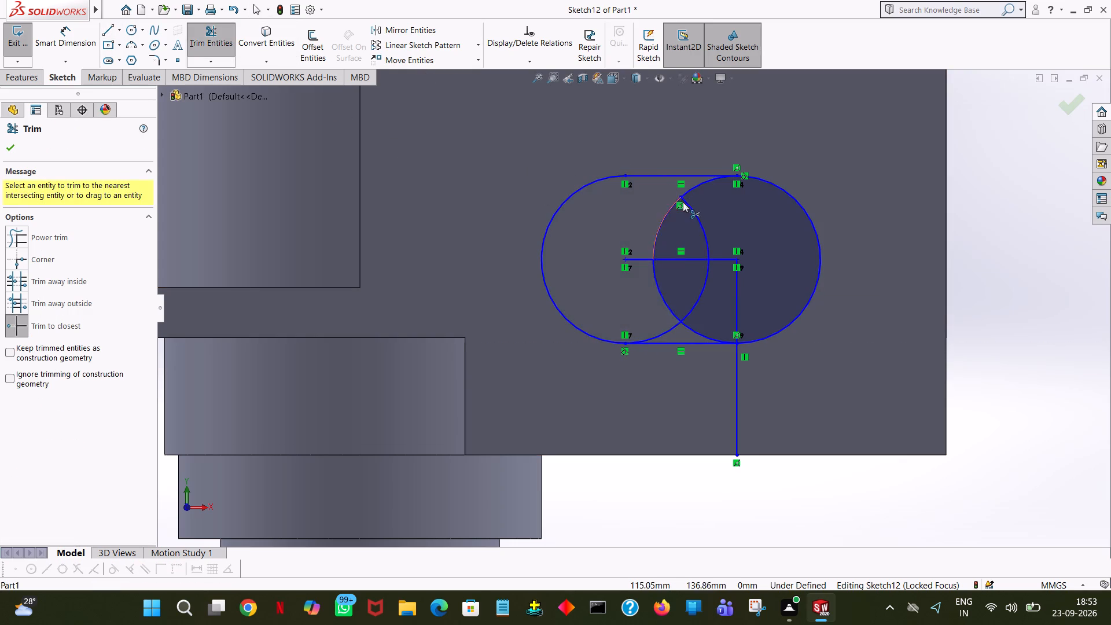
pyautogui.click(698, 220)
pyautogui.click(707, 289)
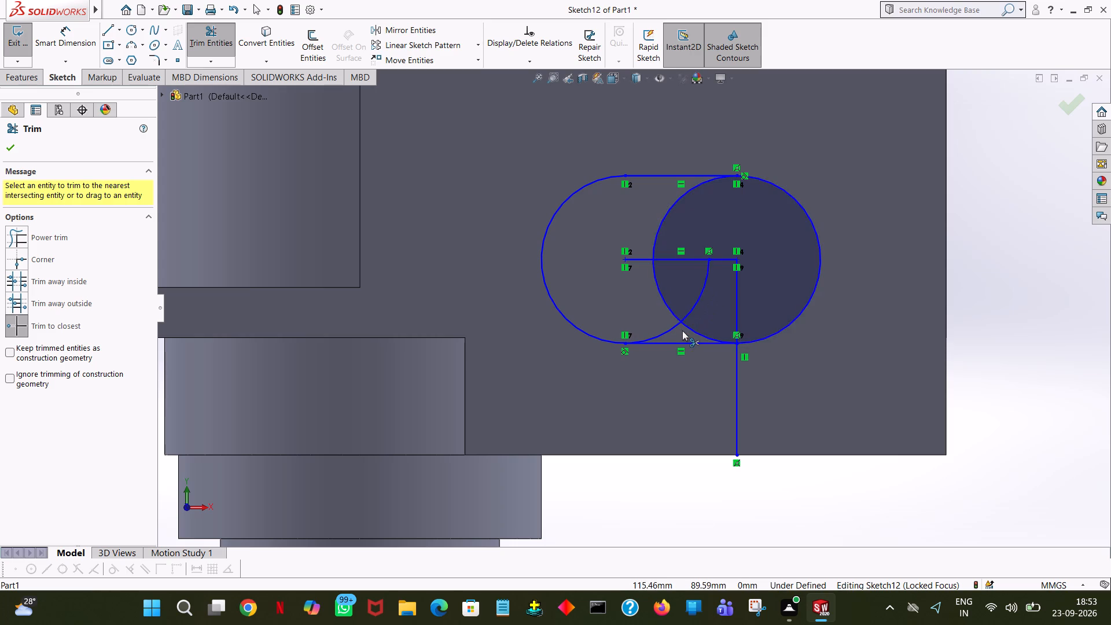
pyautogui.click(674, 332)
pyautogui.click(685, 261)
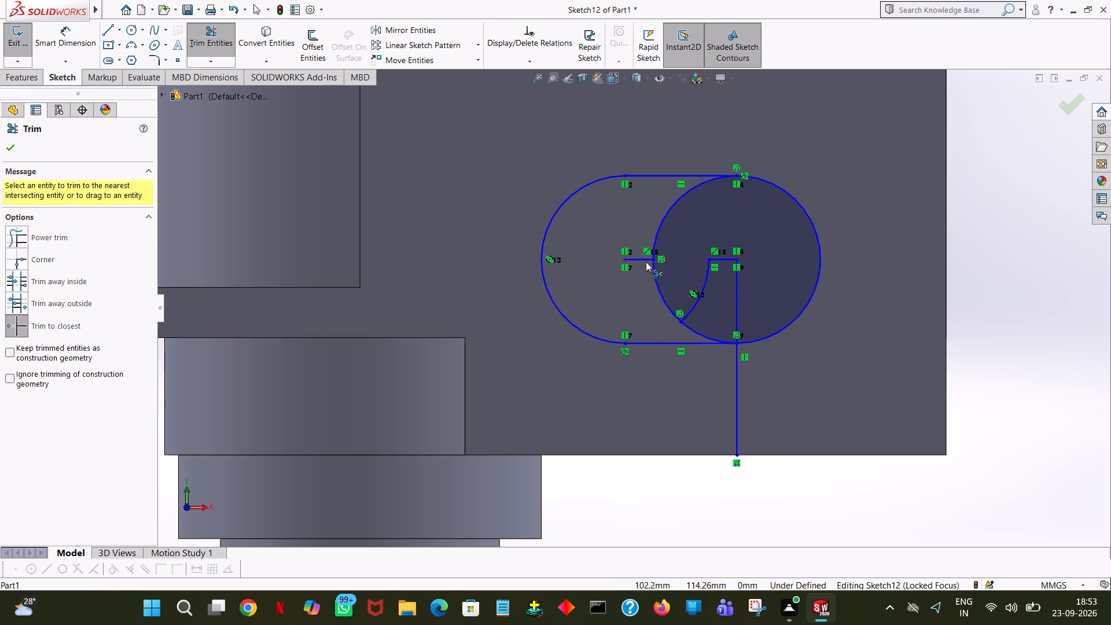
pyautogui.click(646, 260)
pyautogui.click(657, 274)
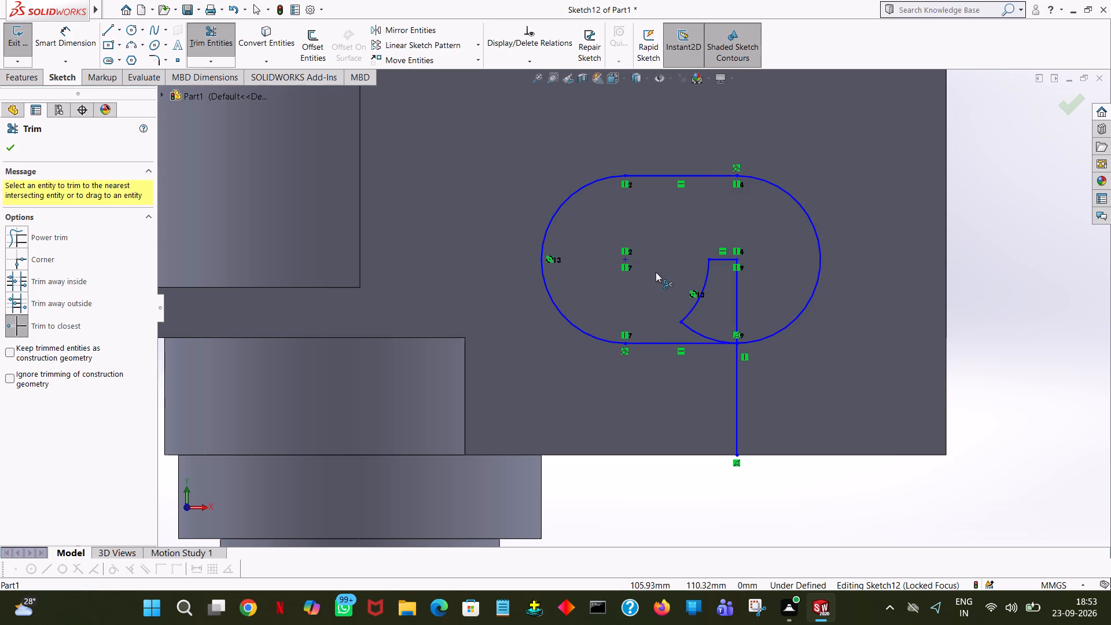
pyautogui.click(706, 280)
pyautogui.click(698, 336)
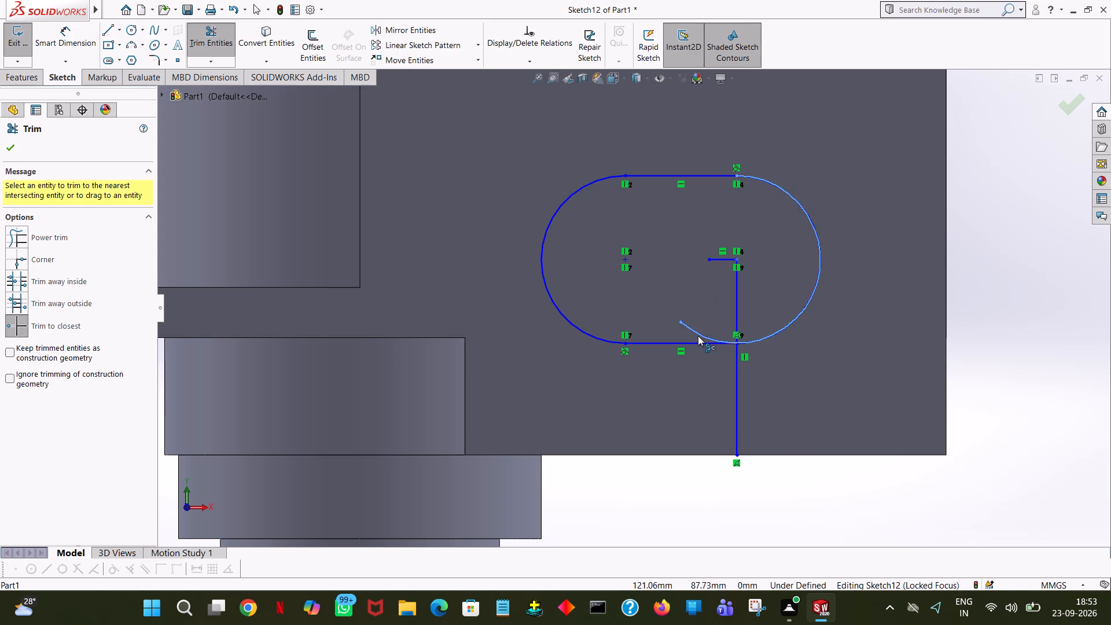
pyautogui.click(730, 261)
pyautogui.click(737, 274)
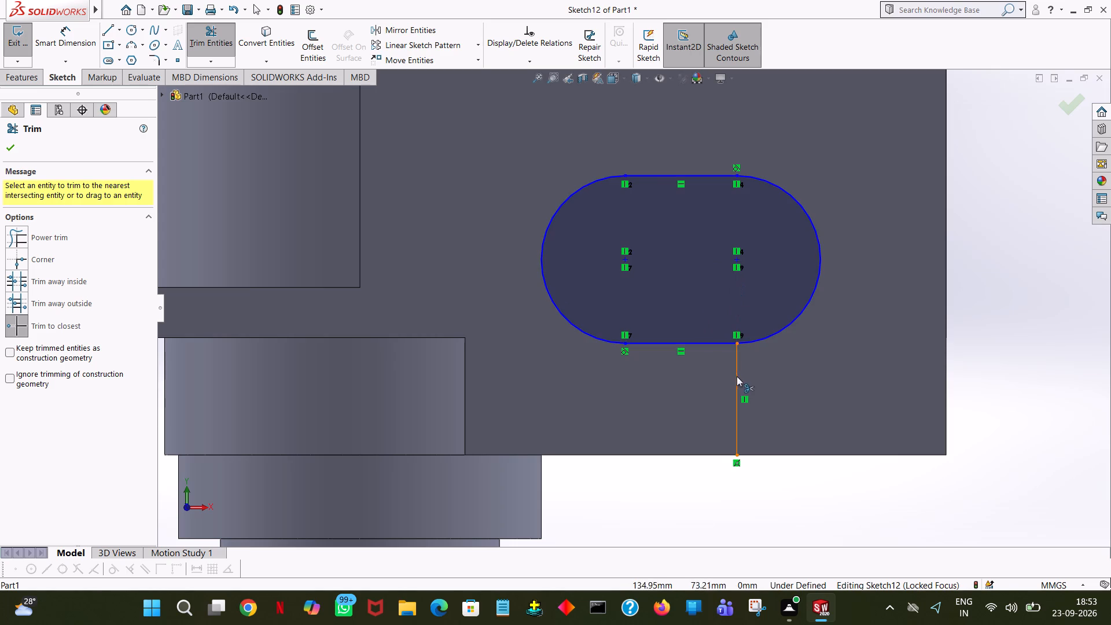
pyautogui.click(737, 376)
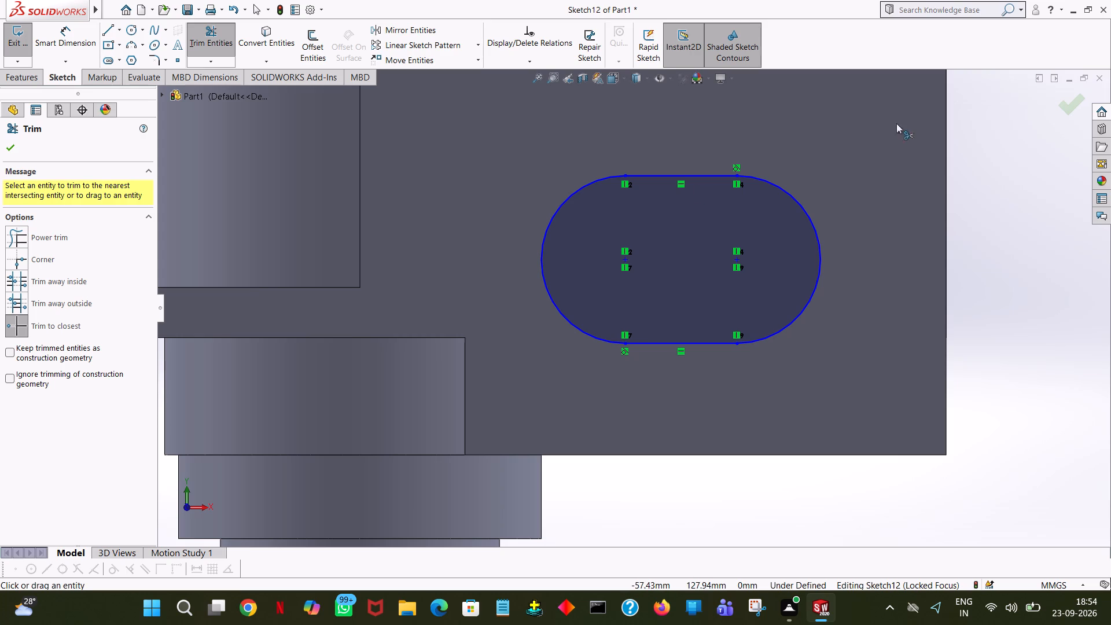
pyautogui.click(17, 148)
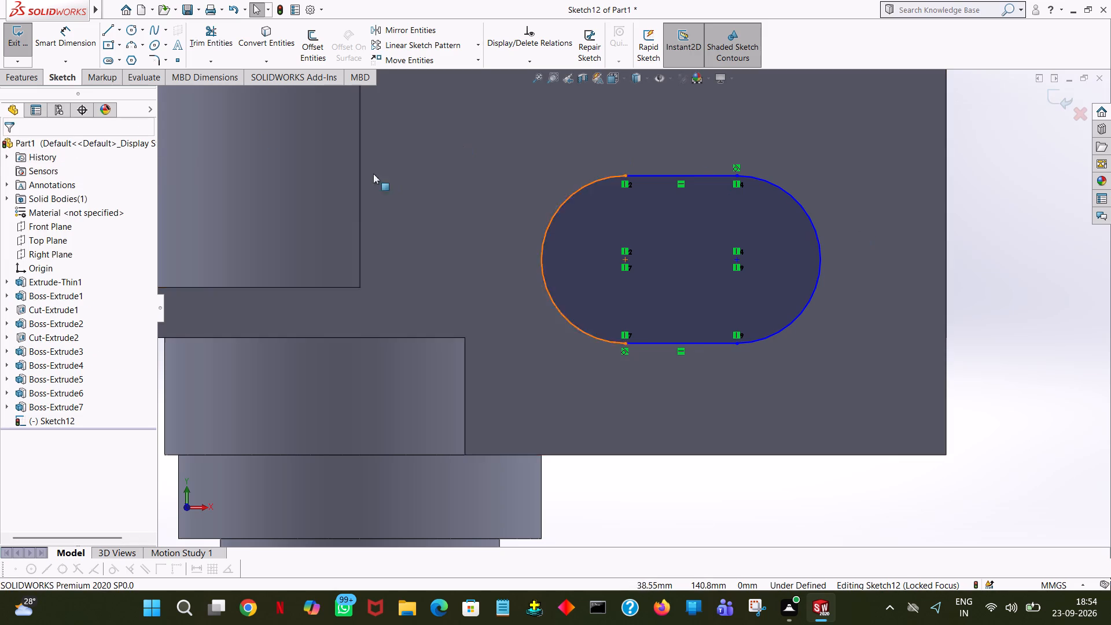
# Cut-extrude the slot profile into the block's side face with a blind depth of 119 mm.
pyautogui.click(23, 81)
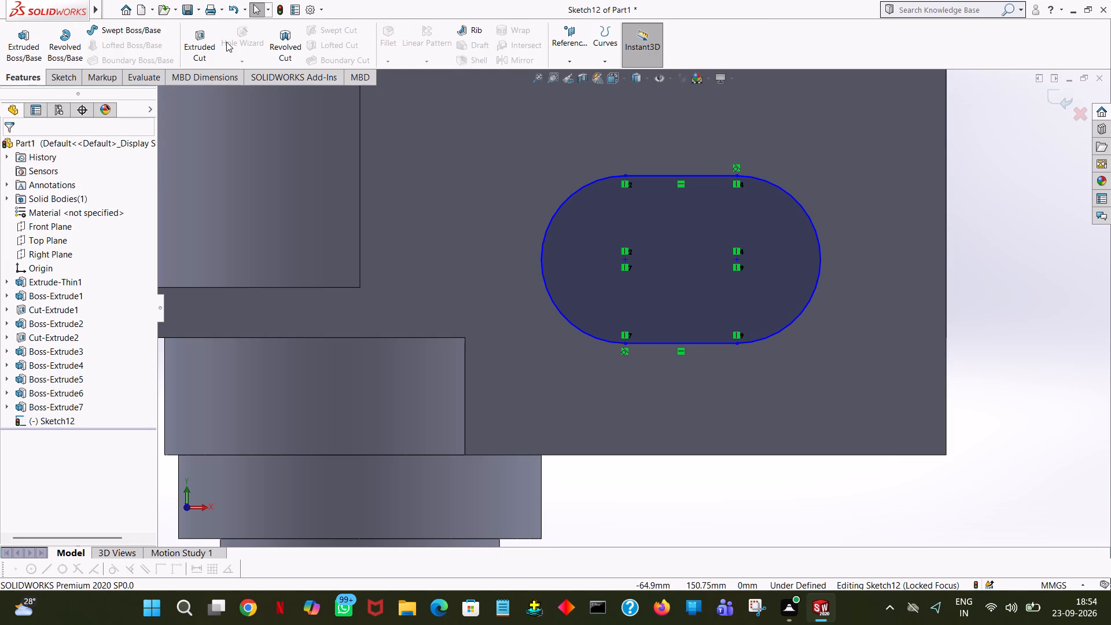
pyautogui.click(209, 47)
pyautogui.keyDown('ctrl'); pyautogui.scroll(-2, 1002, 296); pyautogui.keyUp('ctrl')
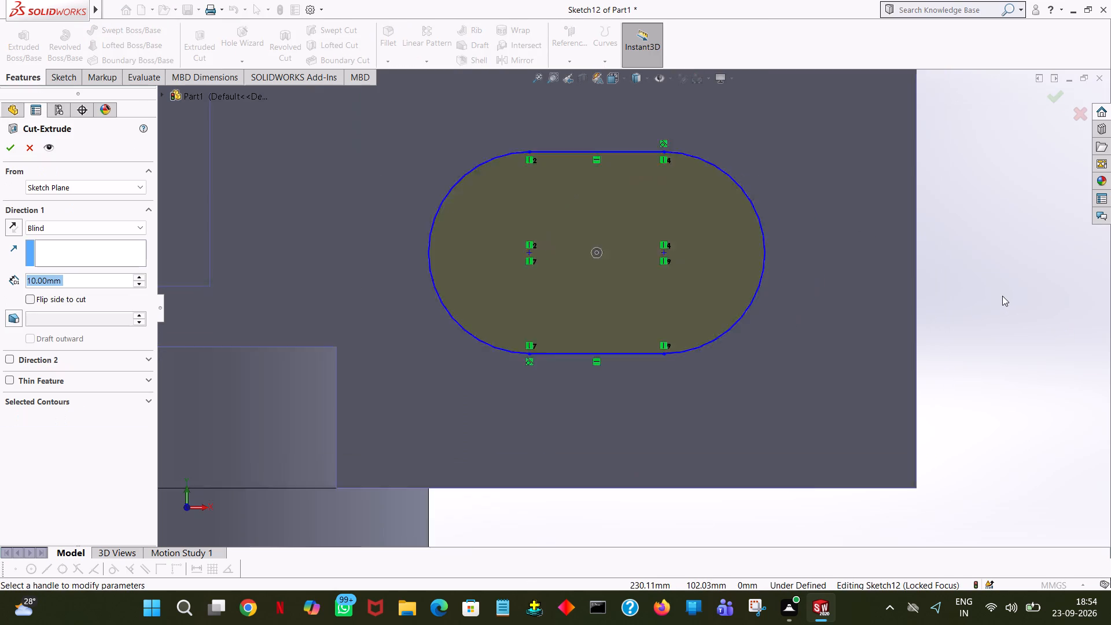
pyautogui.keyDown('ctrl'); pyautogui.scroll(-2, 1002, 296); pyautogui.keyUp('ctrl')
pyautogui.keyDown('ctrl'); pyautogui.scroll(10, 1002, 296); pyautogui.keyUp('ctrl')
pyautogui.moveTo(938, 302); pyautogui.dragTo(805, 329, button='middle')
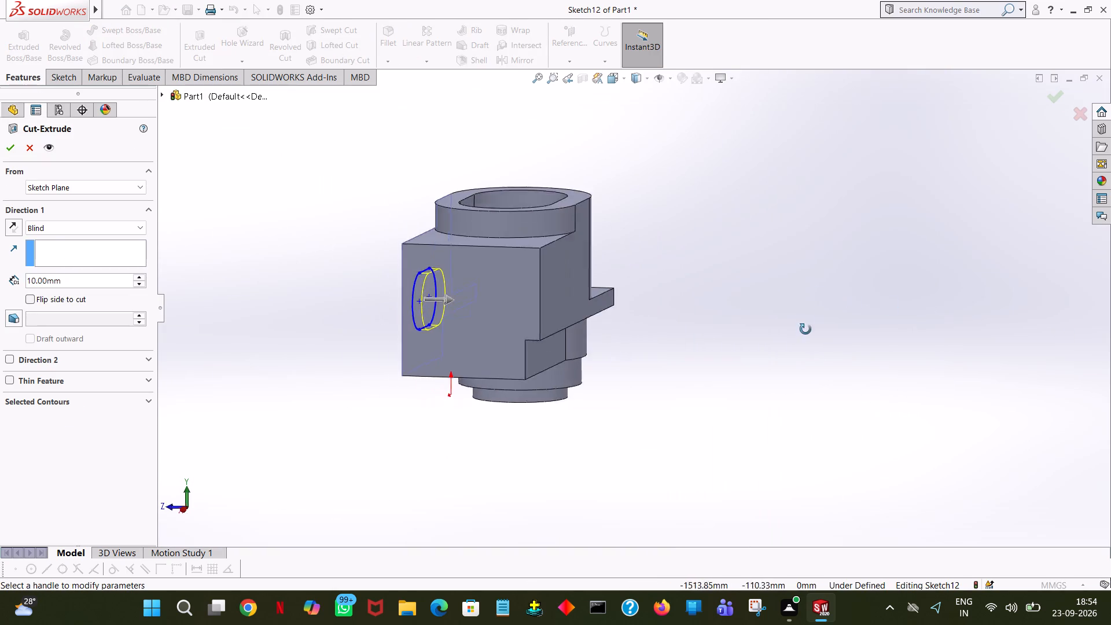
pyautogui.moveTo(805, 329); pyautogui.dragTo(809, 370, button='middle')
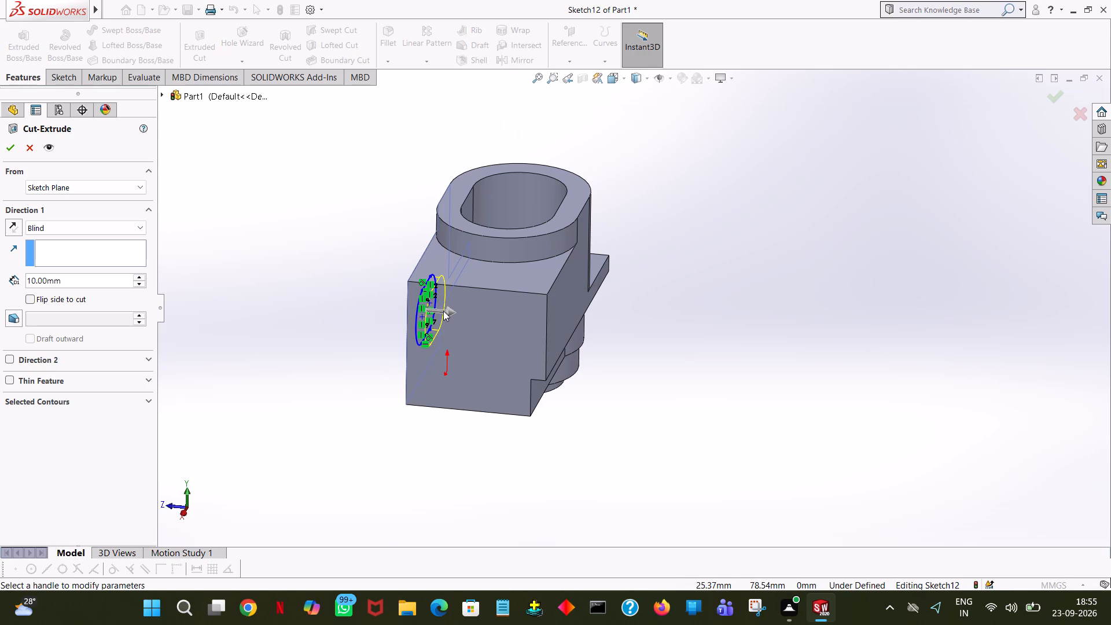
pyautogui.moveTo(443, 311); pyautogui.dragTo(465, 315)
pyautogui.moveTo(453, 312); pyautogui.dragTo(512, 324)
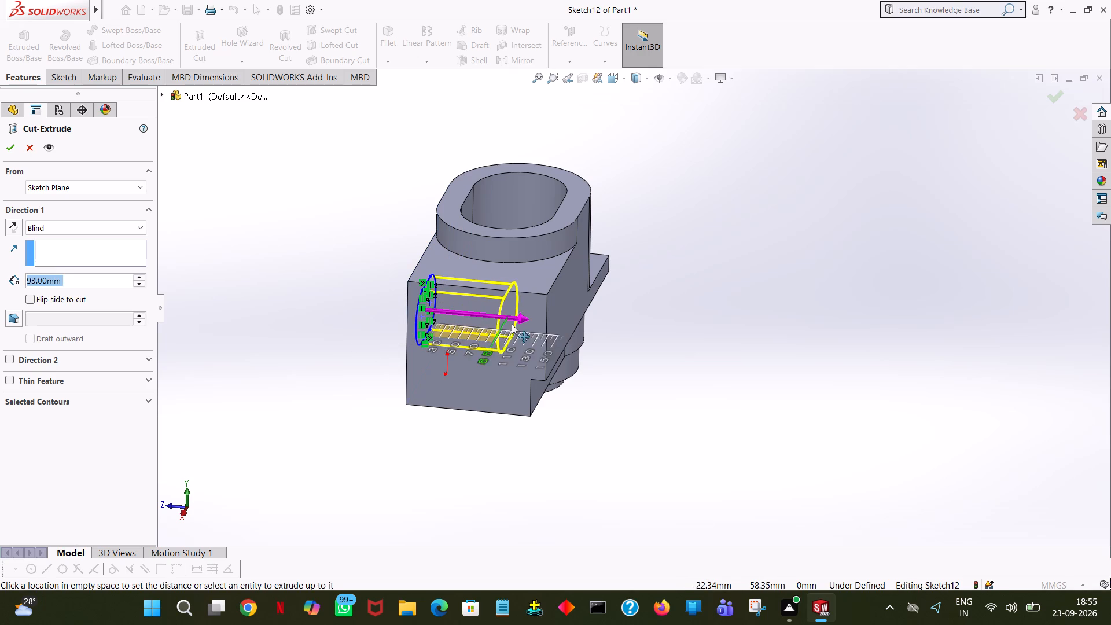
pyautogui.moveTo(512, 324); pyautogui.dragTo(813, 319)
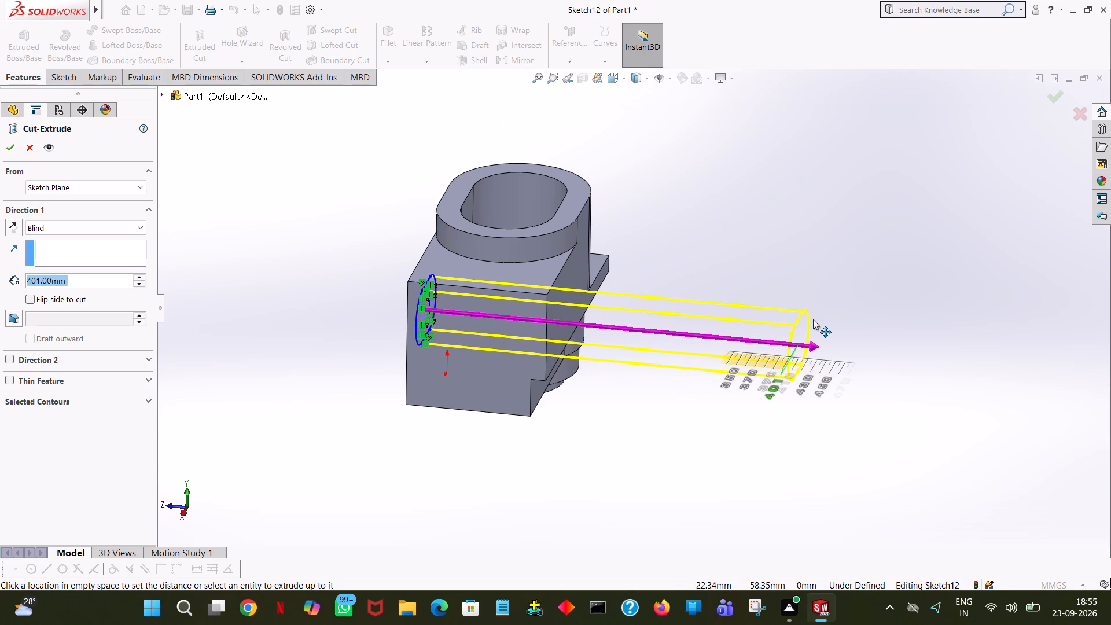
pyautogui.moveTo(813, 319); pyautogui.dragTo(546, 304)
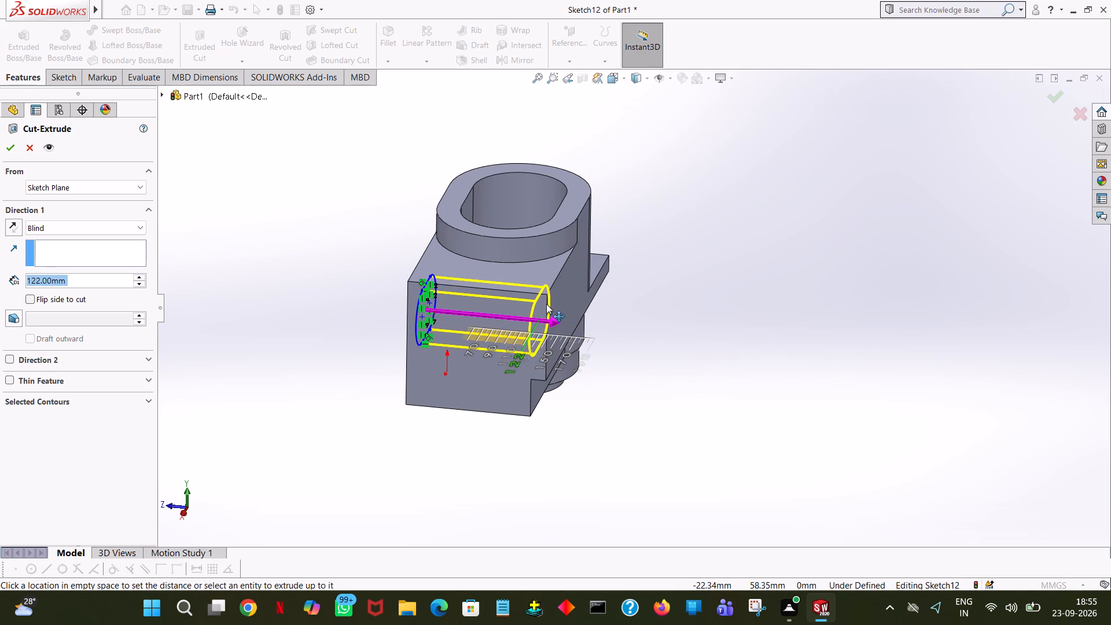
pyautogui.moveTo(546, 304); pyautogui.dragTo(546, 303)
pyautogui.moveTo(607, 297); pyautogui.dragTo(615, 299, button='middle')
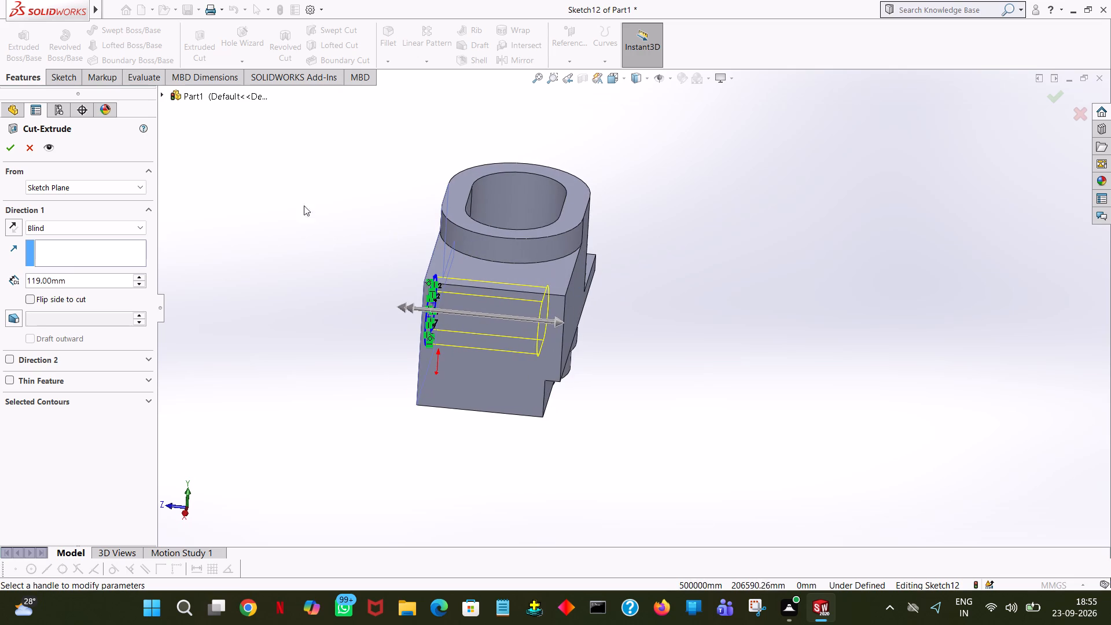
pyautogui.click(9, 157)
pyautogui.click(10, 164)
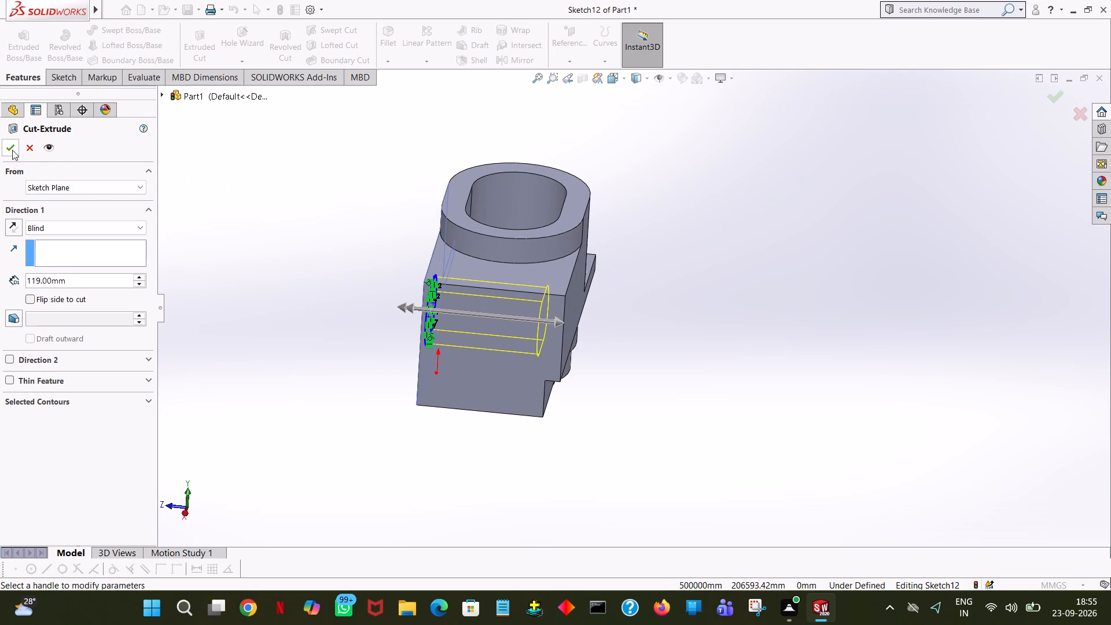
pyautogui.click(12, 154)
pyautogui.click(10, 147)
pyautogui.click(227, 152)
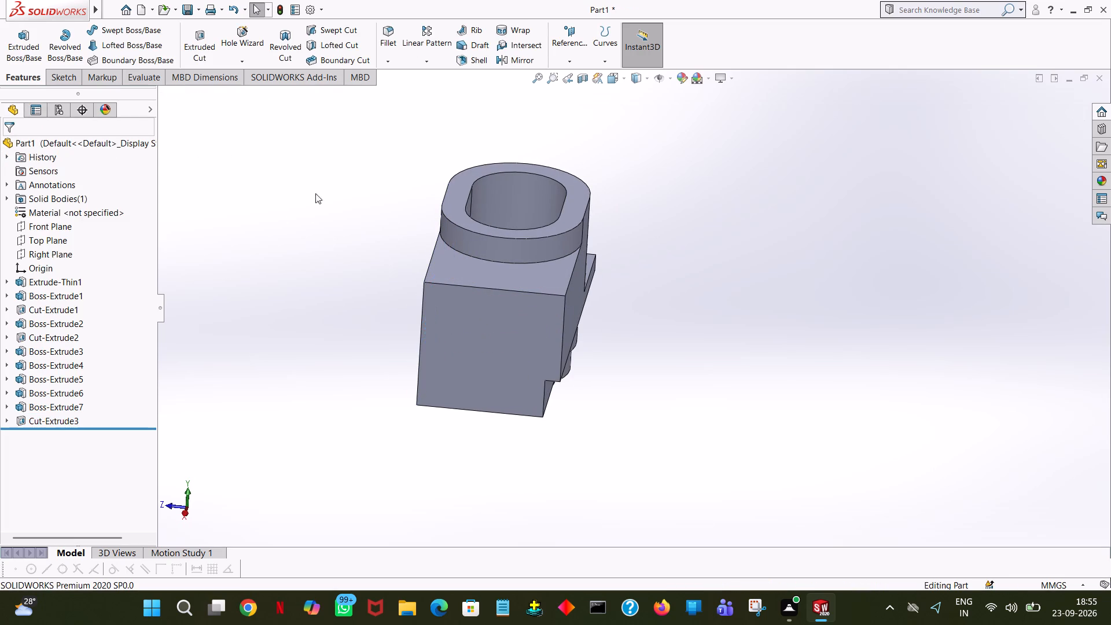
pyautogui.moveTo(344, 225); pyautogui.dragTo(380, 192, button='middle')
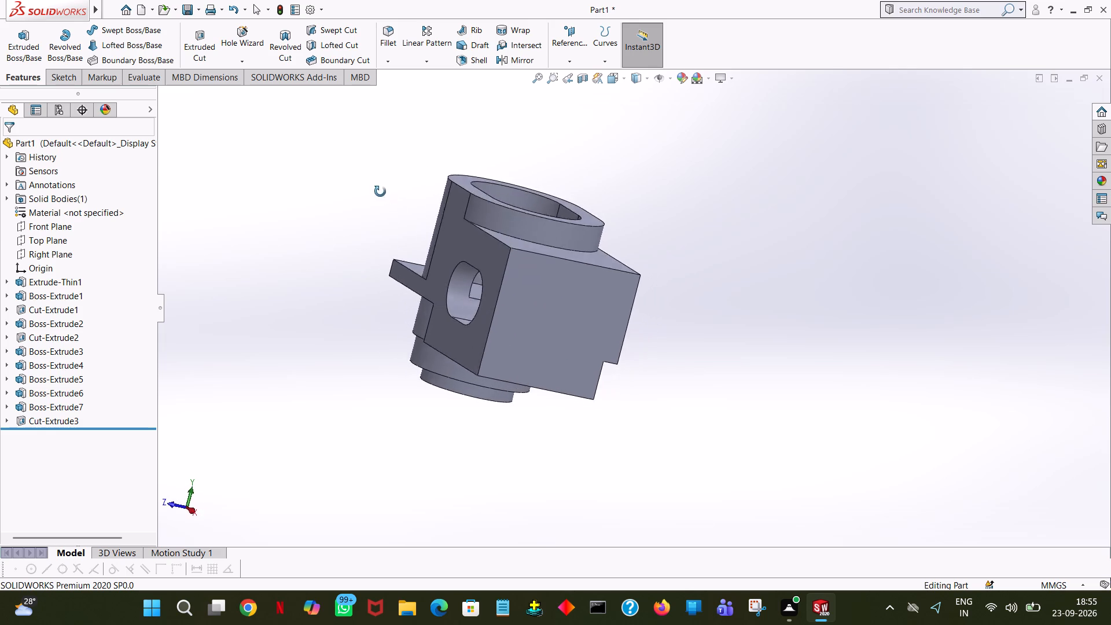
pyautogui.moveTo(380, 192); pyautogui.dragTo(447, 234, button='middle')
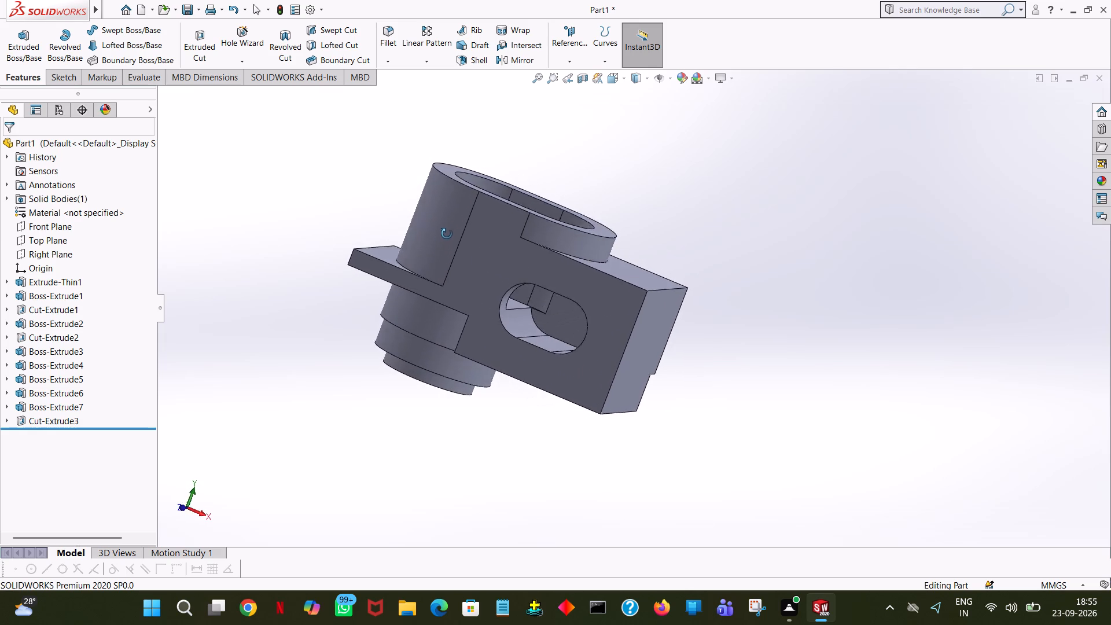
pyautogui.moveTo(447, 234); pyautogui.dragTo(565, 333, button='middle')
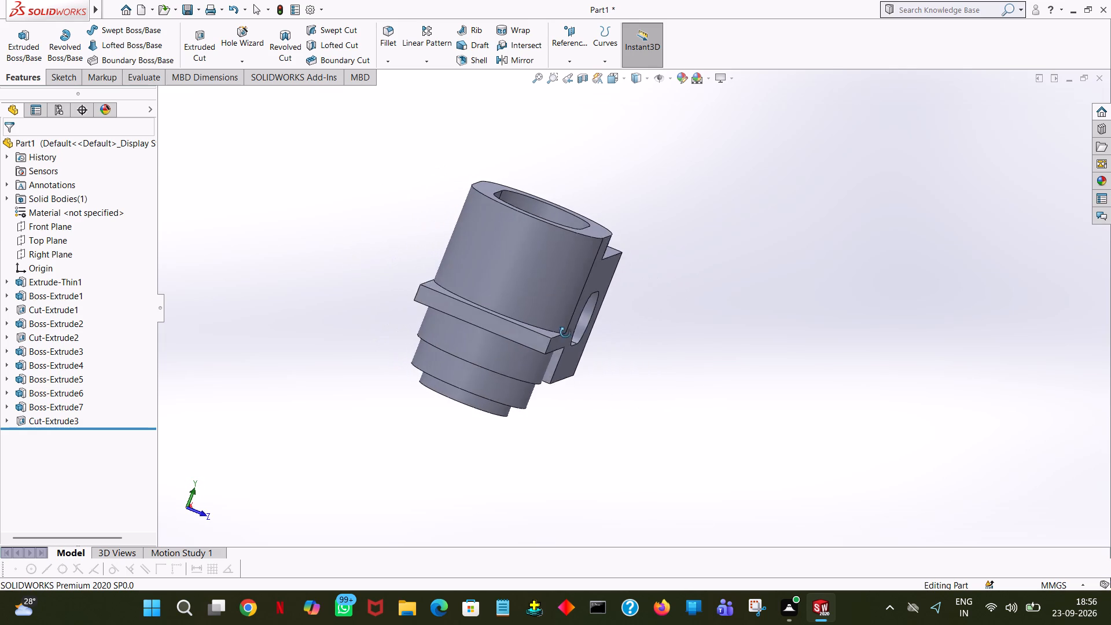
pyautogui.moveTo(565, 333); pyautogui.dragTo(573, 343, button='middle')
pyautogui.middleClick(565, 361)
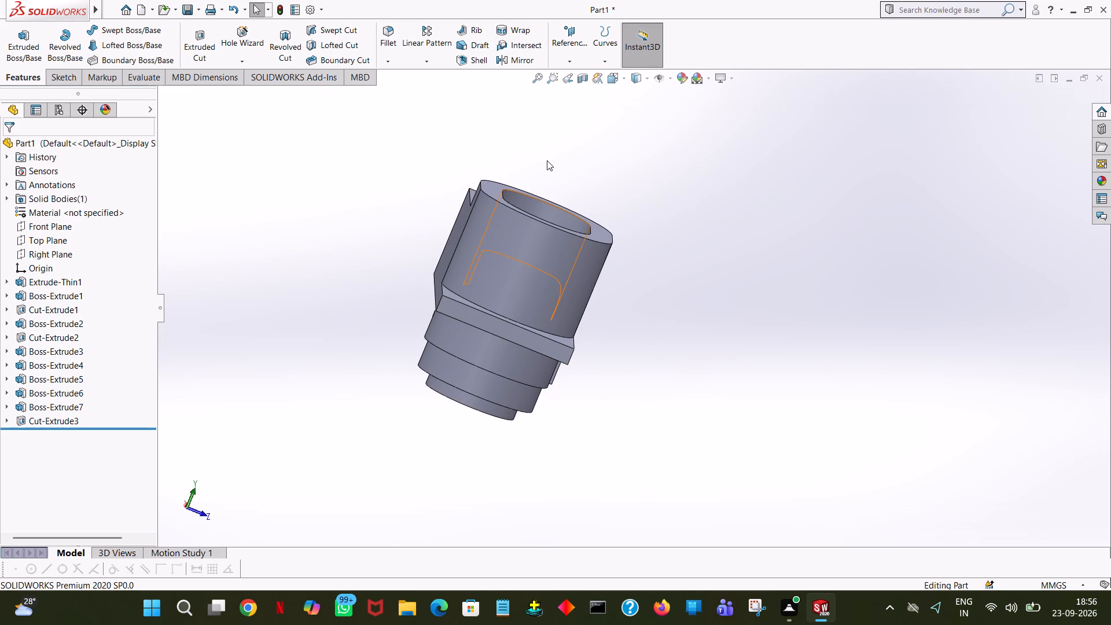
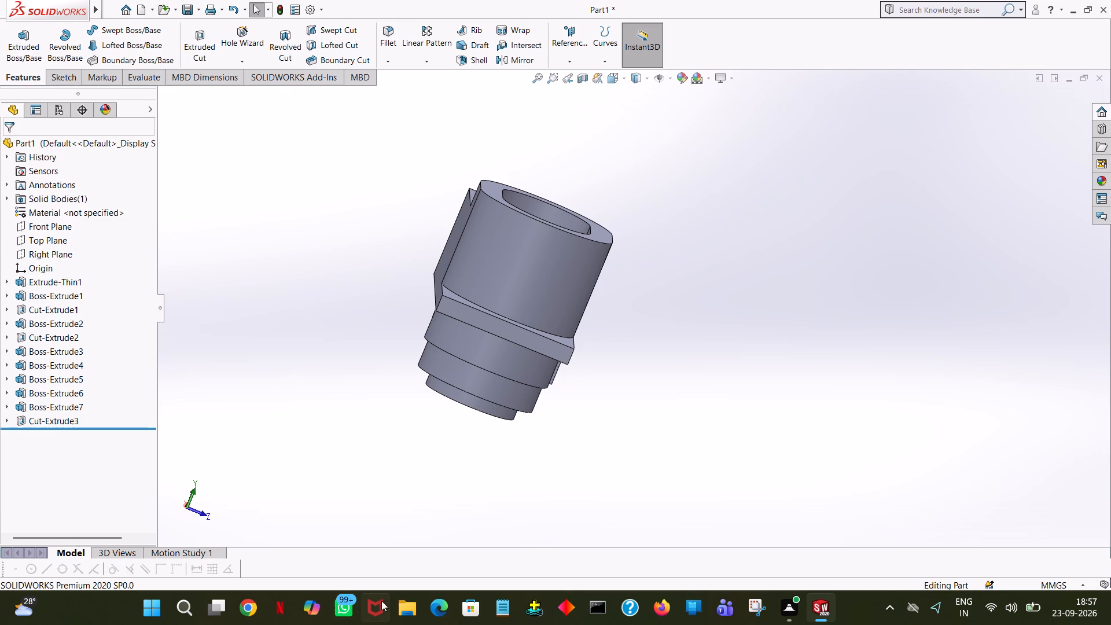
# Examine the part from several sides, including the slot cut and the recessed face beneath the block.
pyautogui.moveTo(376, 602); pyautogui.dragTo(292, 417, button='middle')
pyautogui.moveTo(707, 316); pyautogui.dragTo(589, 249, button='middle')
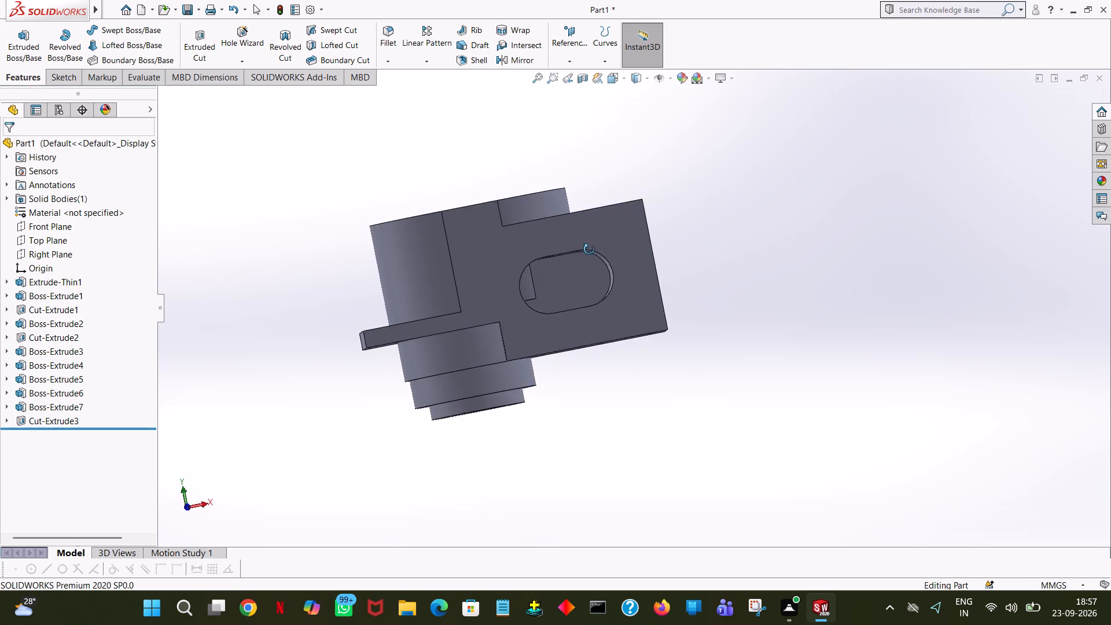
pyautogui.moveTo(589, 249); pyautogui.dragTo(604, 285, button='middle')
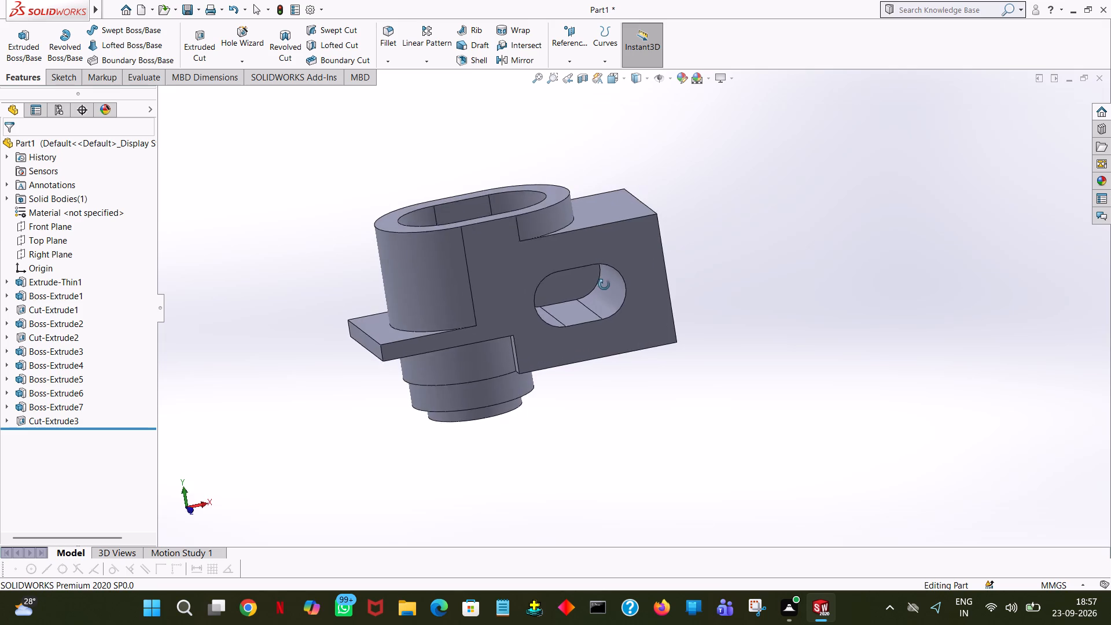
pyautogui.moveTo(604, 285); pyautogui.dragTo(384, 473, button='middle')
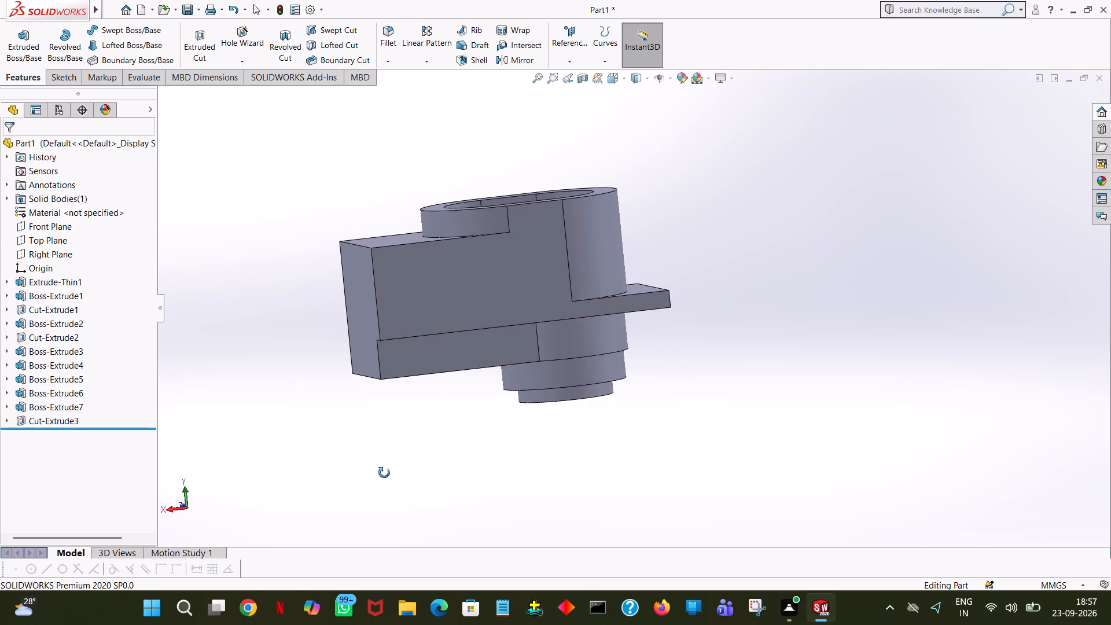
pyautogui.moveTo(384, 473); pyautogui.dragTo(535, 401, button='middle')
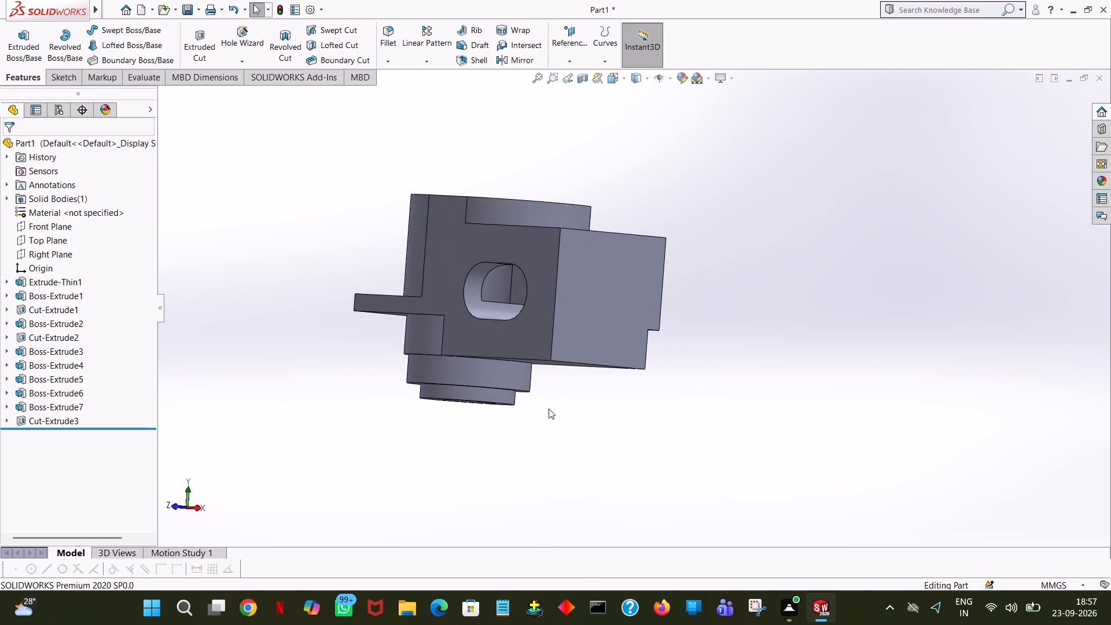
pyautogui.moveTo(562, 417); pyautogui.dragTo(584, 424, button='middle')
pyautogui.moveTo(589, 427); pyautogui.dragTo(598, 431, button='middle')
pyautogui.moveTo(755, 419); pyautogui.dragTo(710, 414, button='middle')
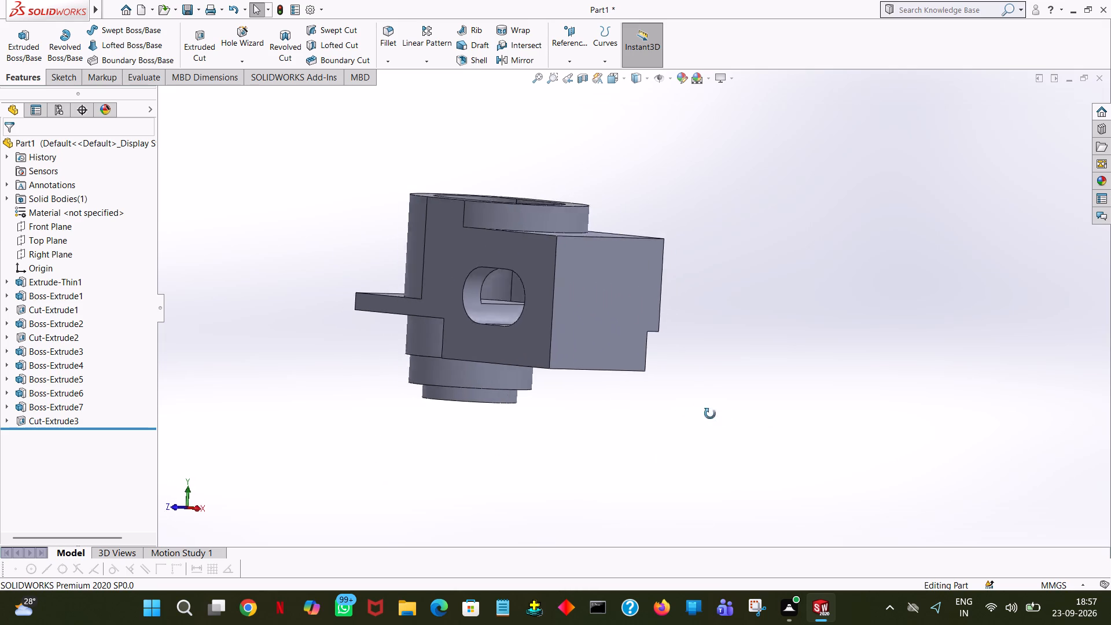
pyautogui.moveTo(710, 414); pyautogui.dragTo(641, 398, button='middle')
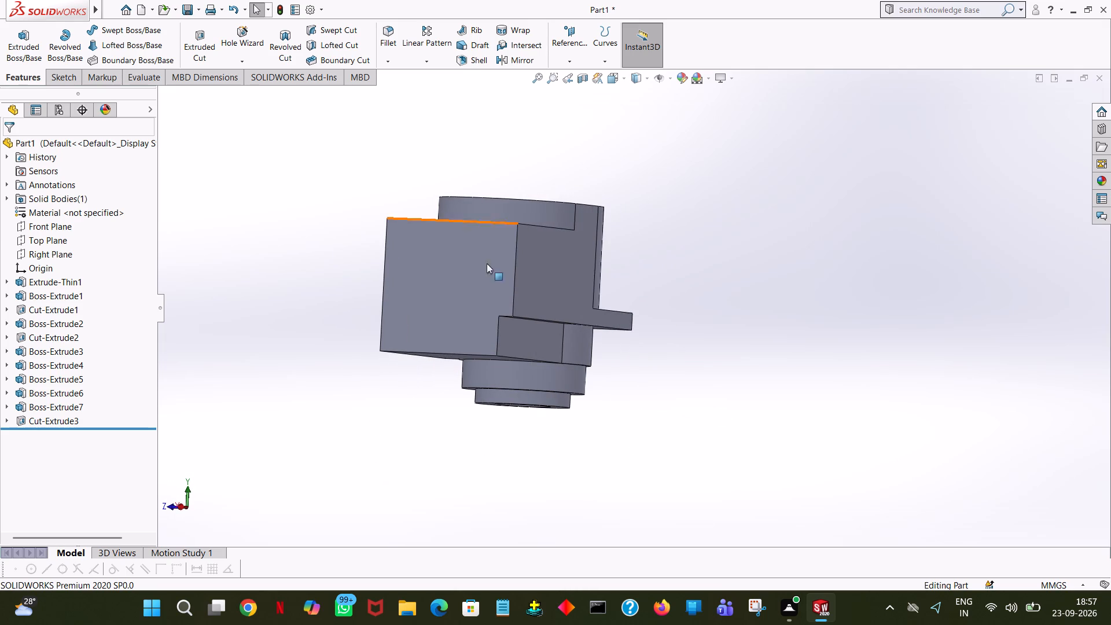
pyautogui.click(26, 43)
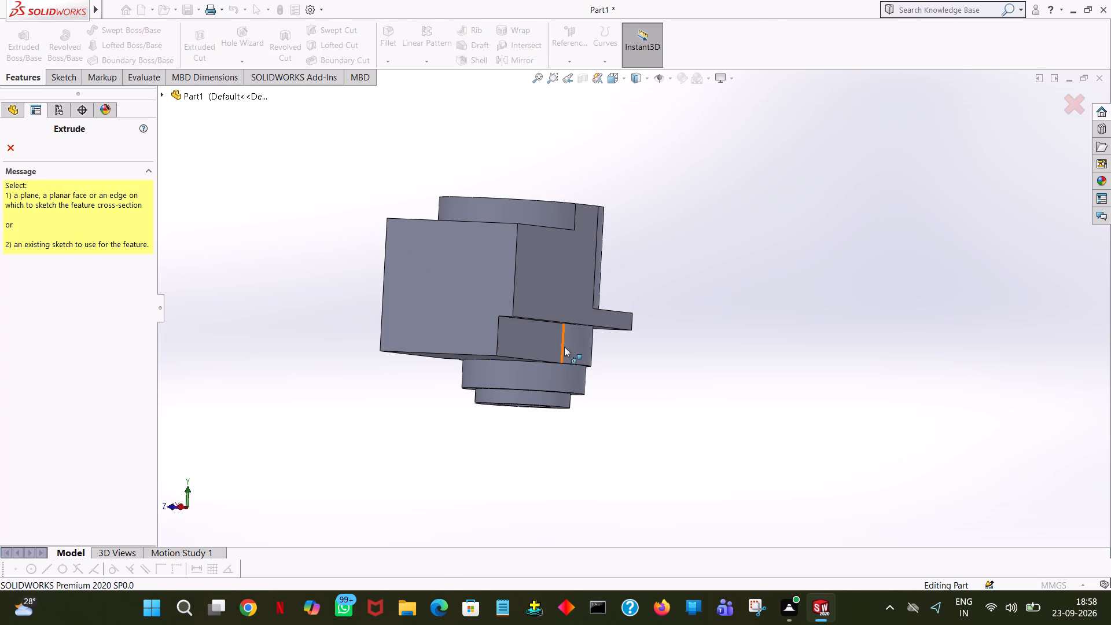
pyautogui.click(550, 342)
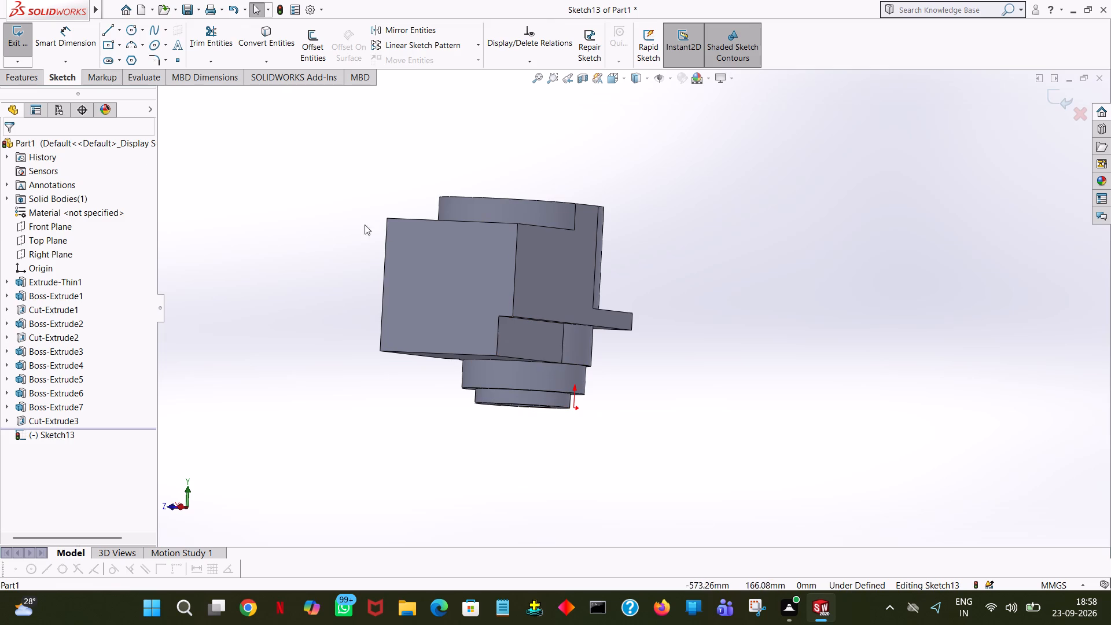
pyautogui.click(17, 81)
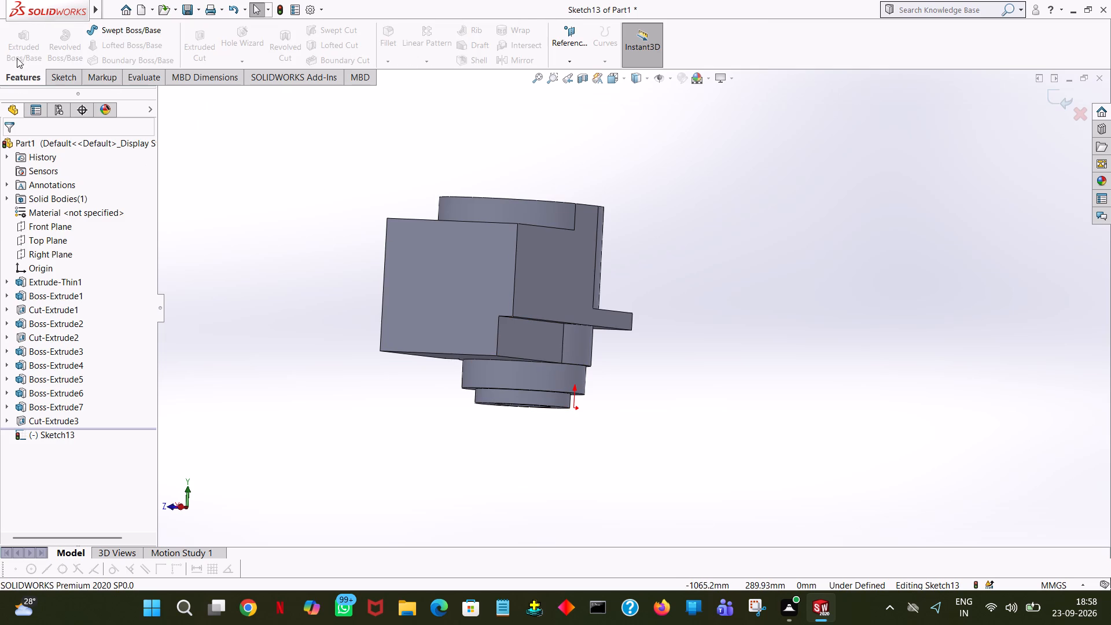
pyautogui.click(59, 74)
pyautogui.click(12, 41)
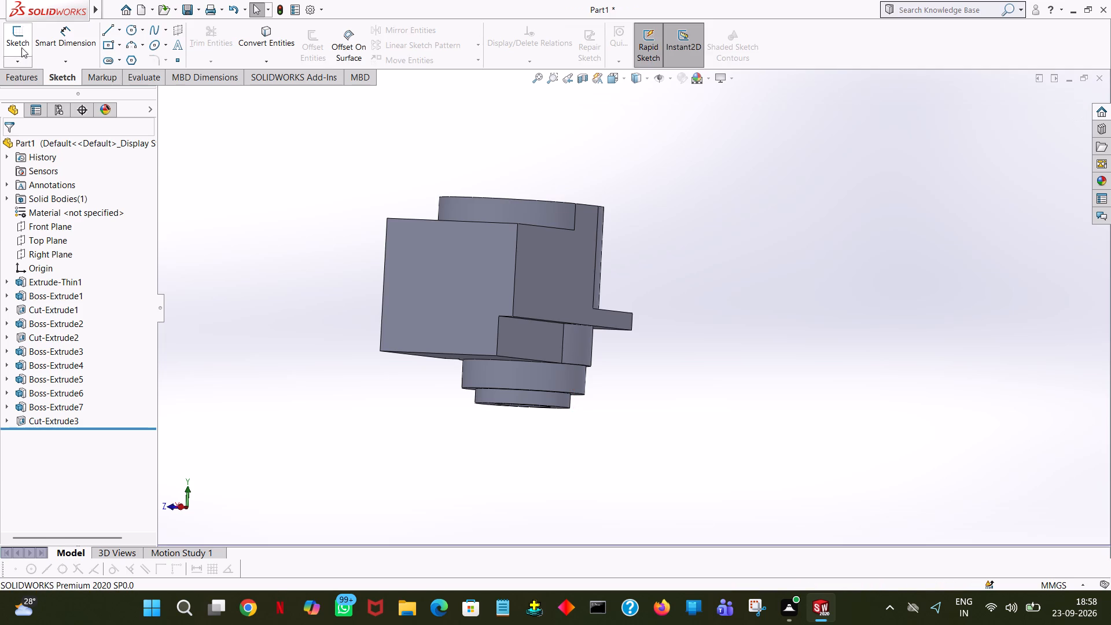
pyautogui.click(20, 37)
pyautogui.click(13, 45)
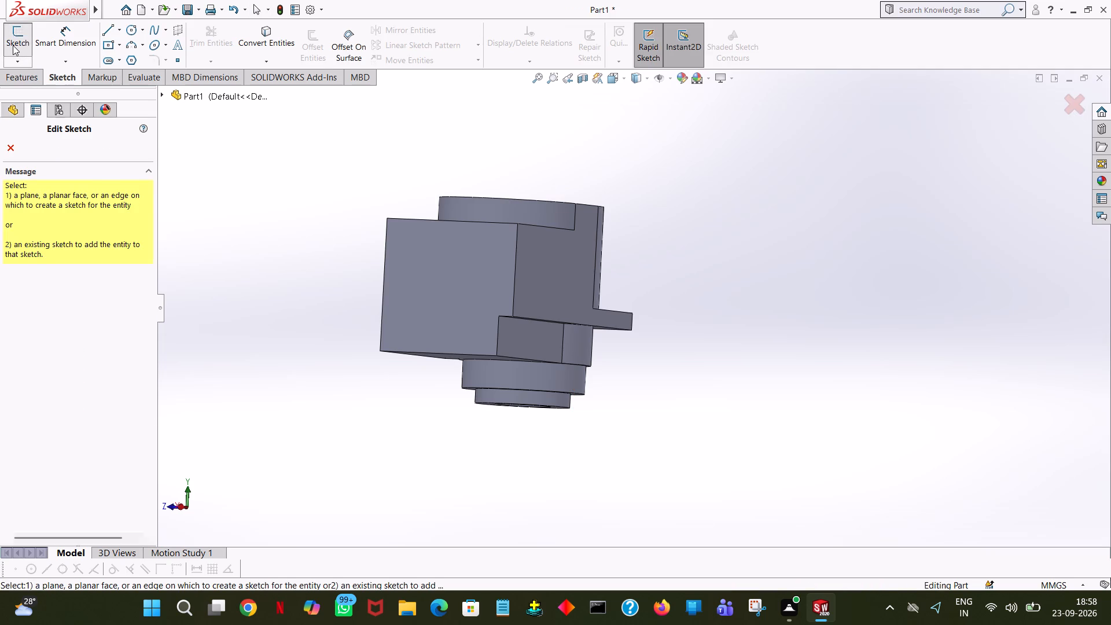
# On the recessed rectangular side face below the block, sketch a closed four-line rectangle about 172 by 42 mm tracing the face's edges.
pyautogui.click(25, 78)
pyautogui.click(21, 54)
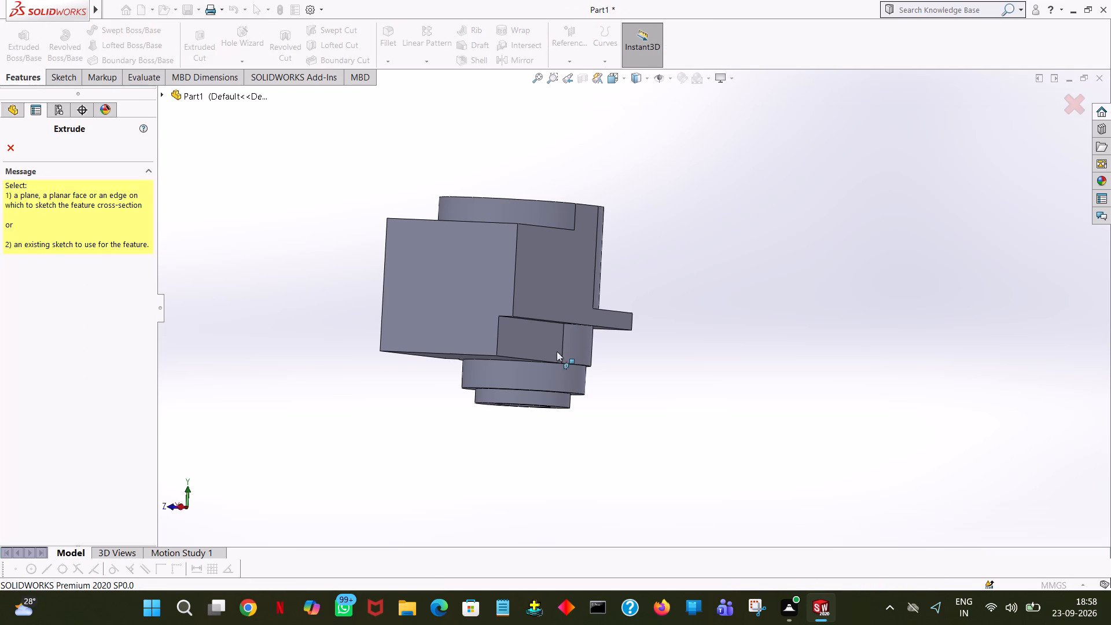
pyautogui.click(555, 340)
pyautogui.moveTo(862, 377); pyautogui.dragTo(880, 342, button='middle')
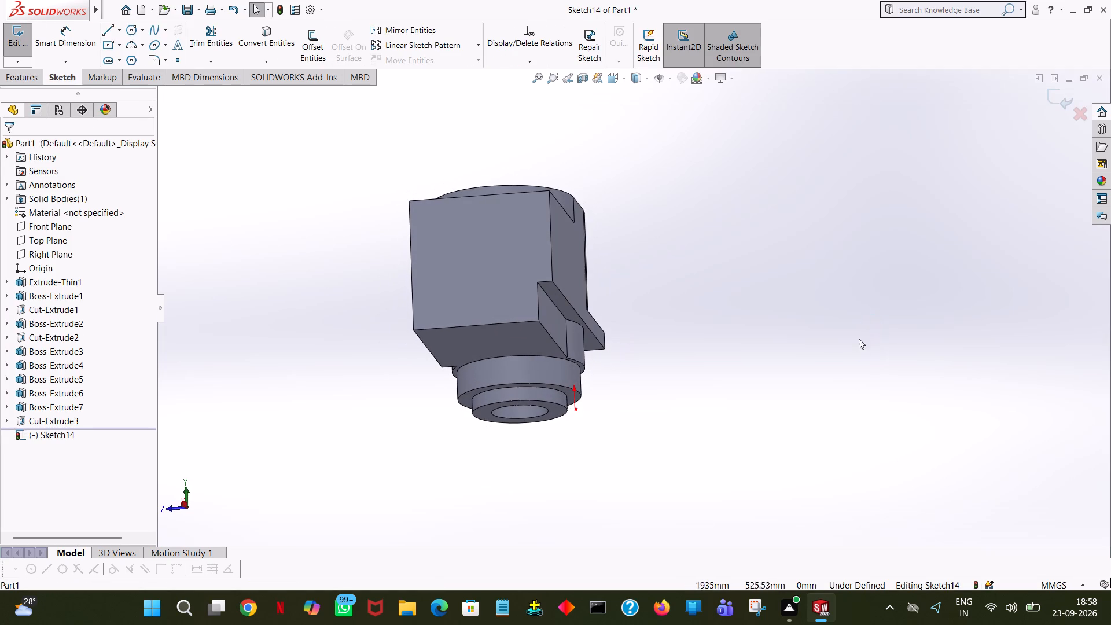
pyautogui.click(560, 318)
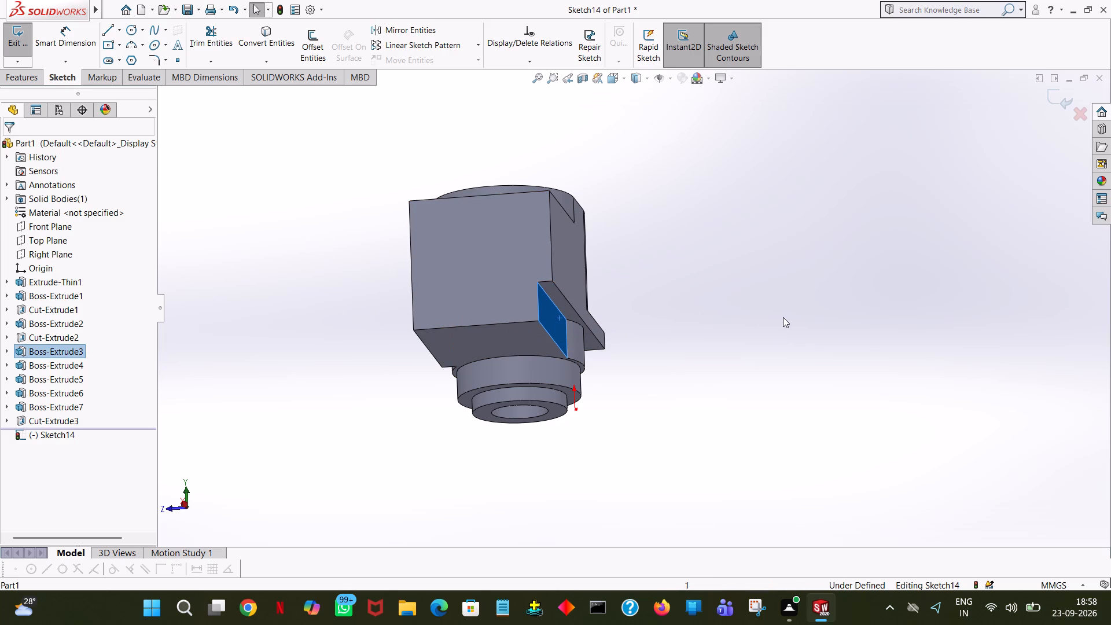
pyautogui.click(13, 76)
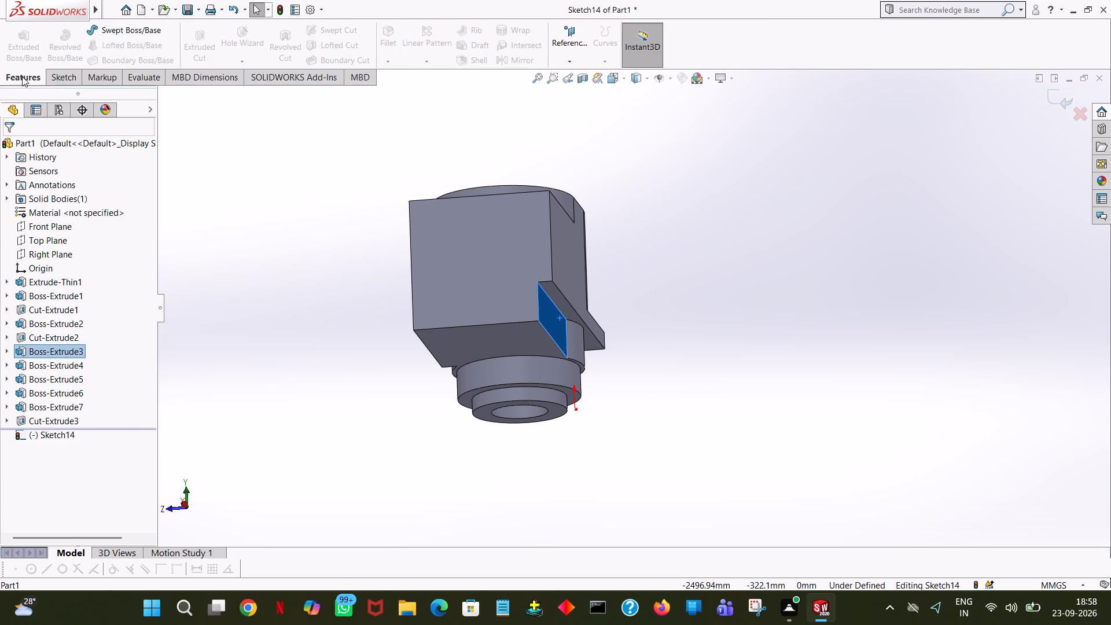
pyautogui.click(69, 78)
pyautogui.moveTo(642, 384); pyautogui.dragTo(617, 380, button='middle')
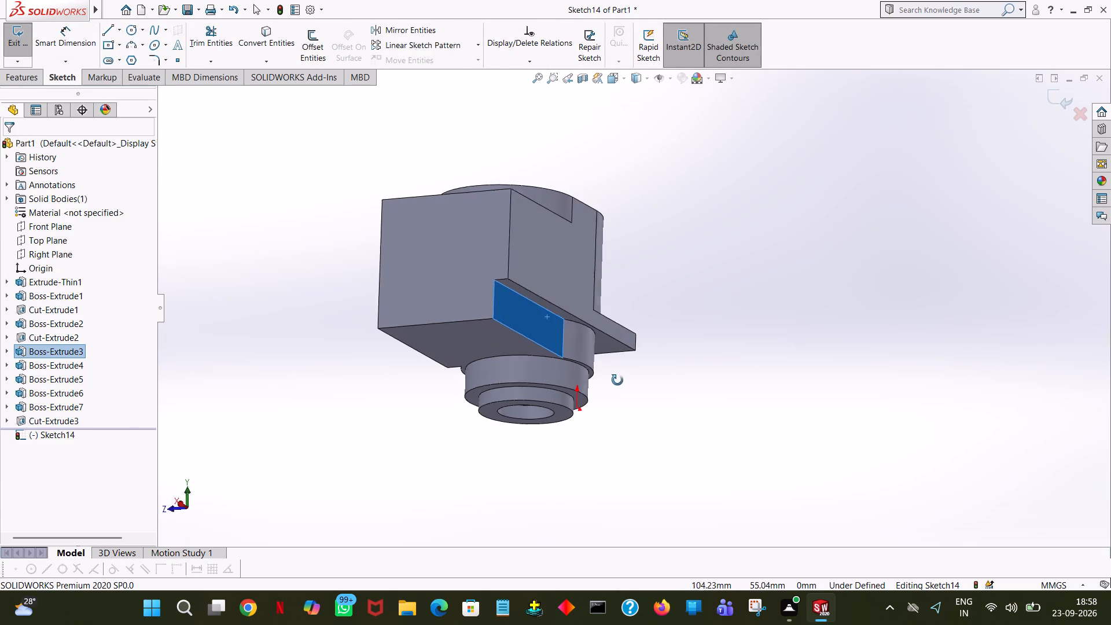
pyautogui.moveTo(617, 380); pyautogui.dragTo(563, 372, button='middle')
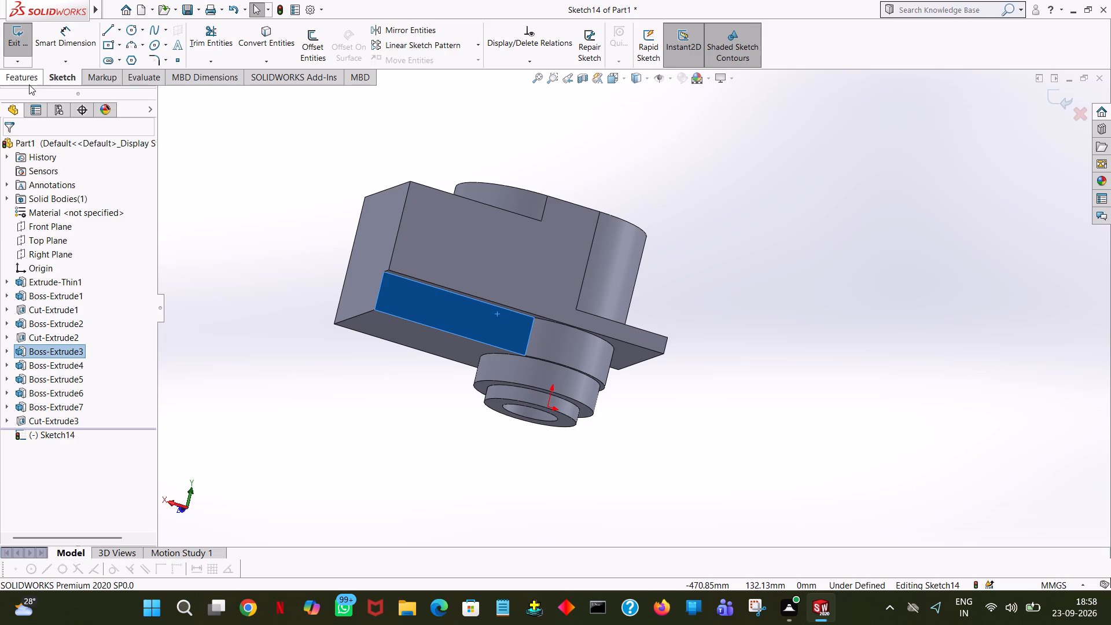
pyautogui.moveTo(20, 98); pyautogui.dragTo(0, 378, button='right')
pyautogui.moveTo(0, 398); pyautogui.dragTo(0, 624, button='right')
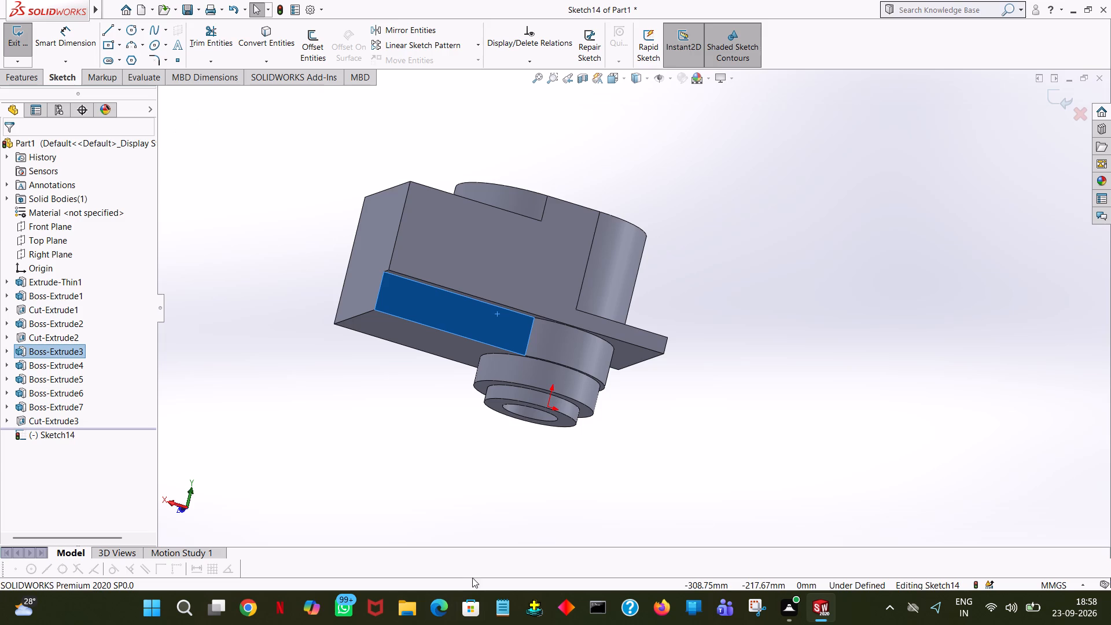
pyautogui.click(623, 78)
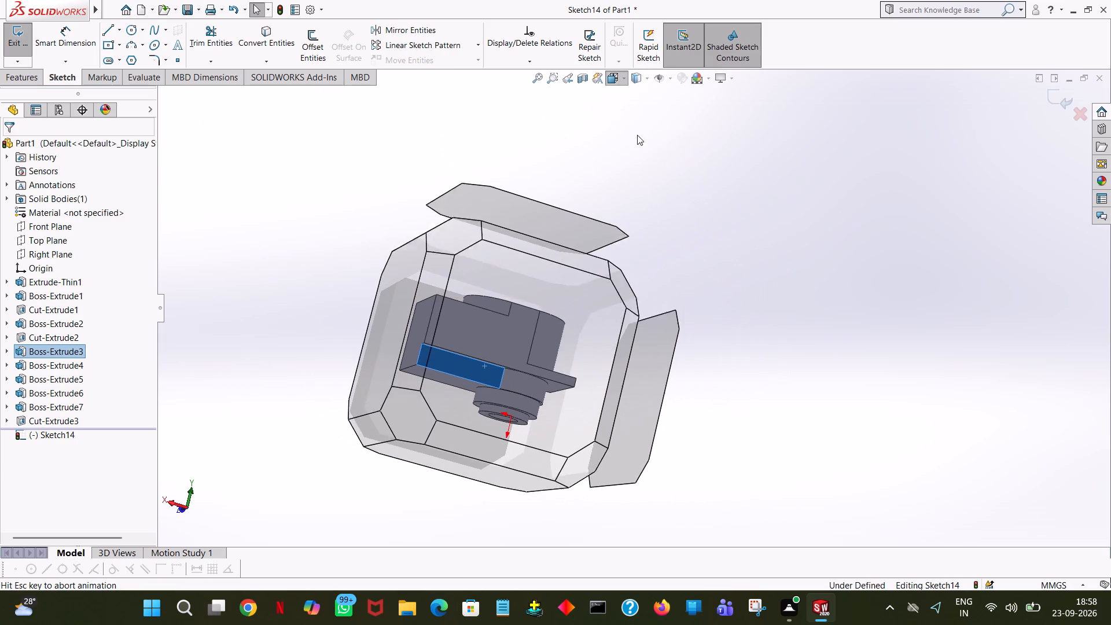
pyautogui.click(681, 140)
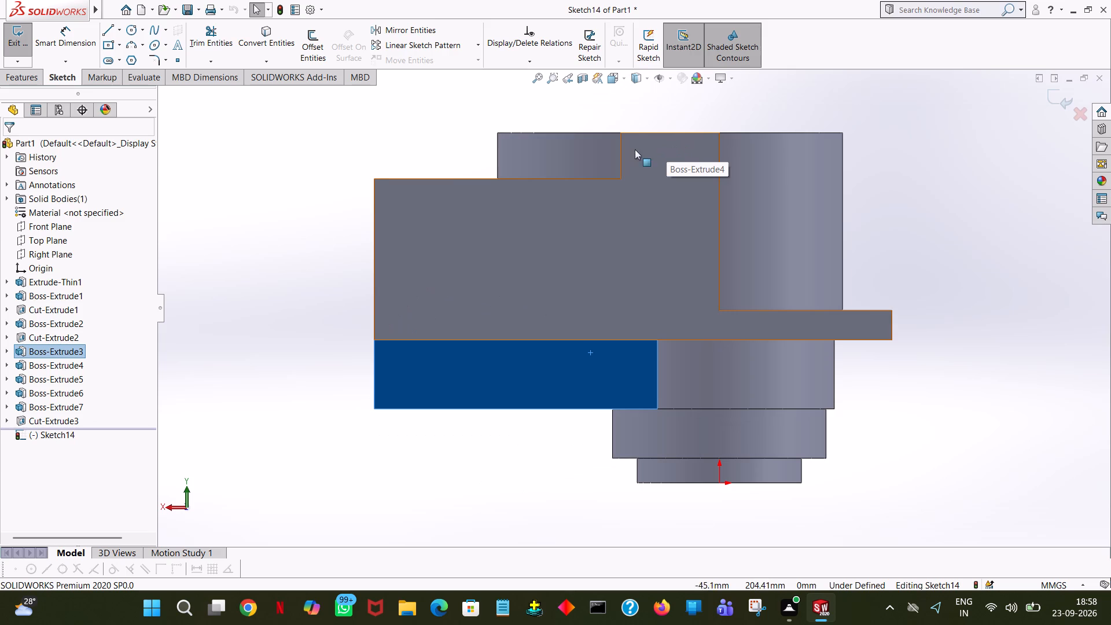
pyautogui.click(35, 72)
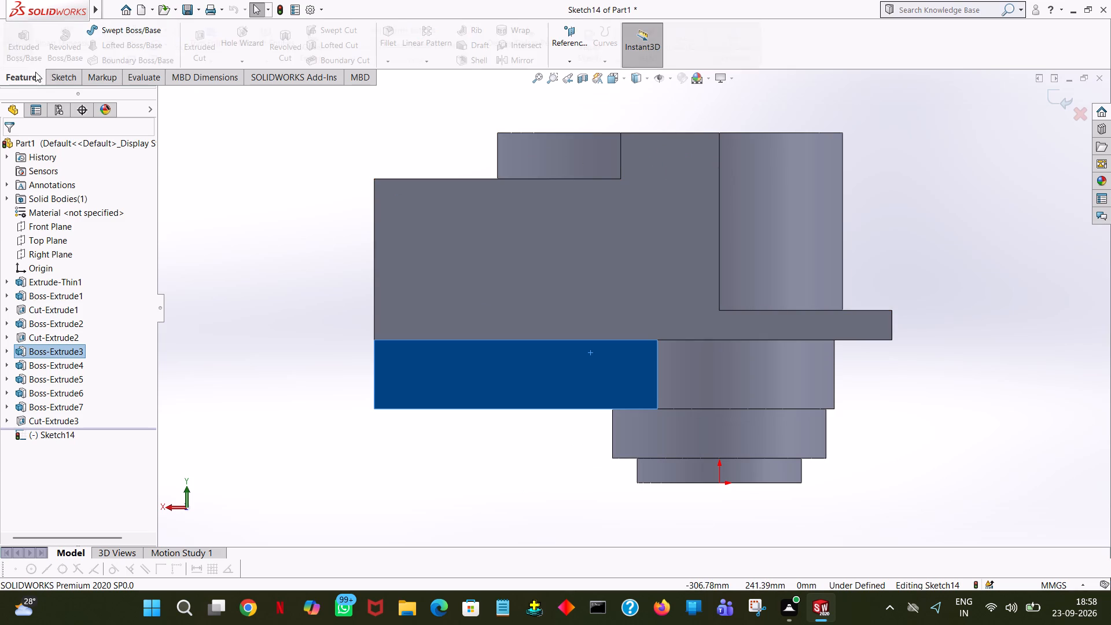
pyautogui.click(63, 81)
pyautogui.click(102, 30)
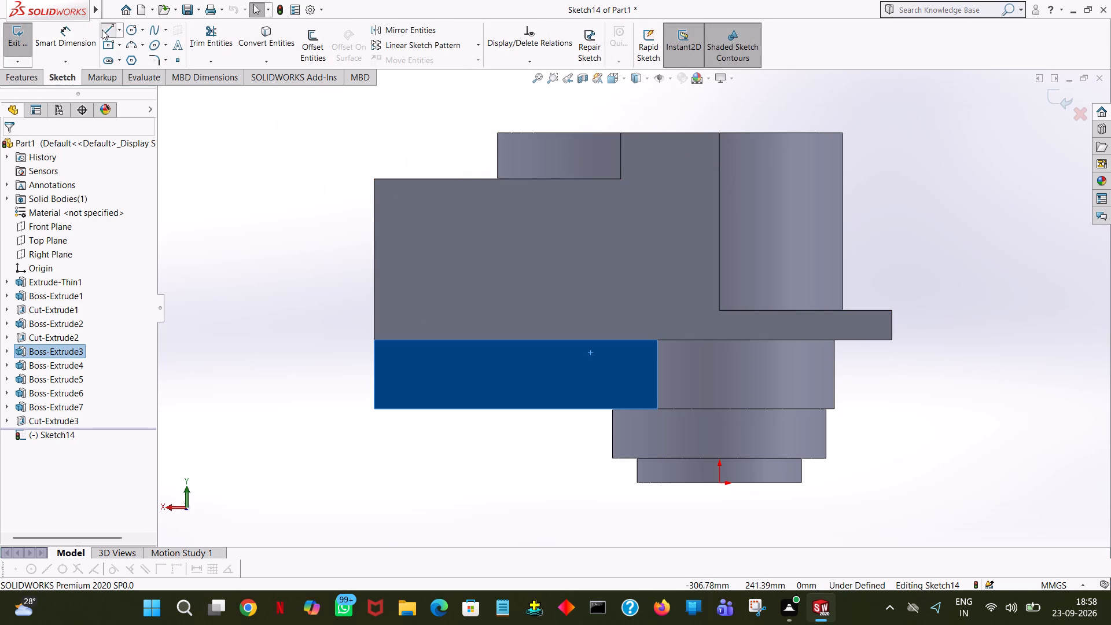
pyautogui.click(374, 341)
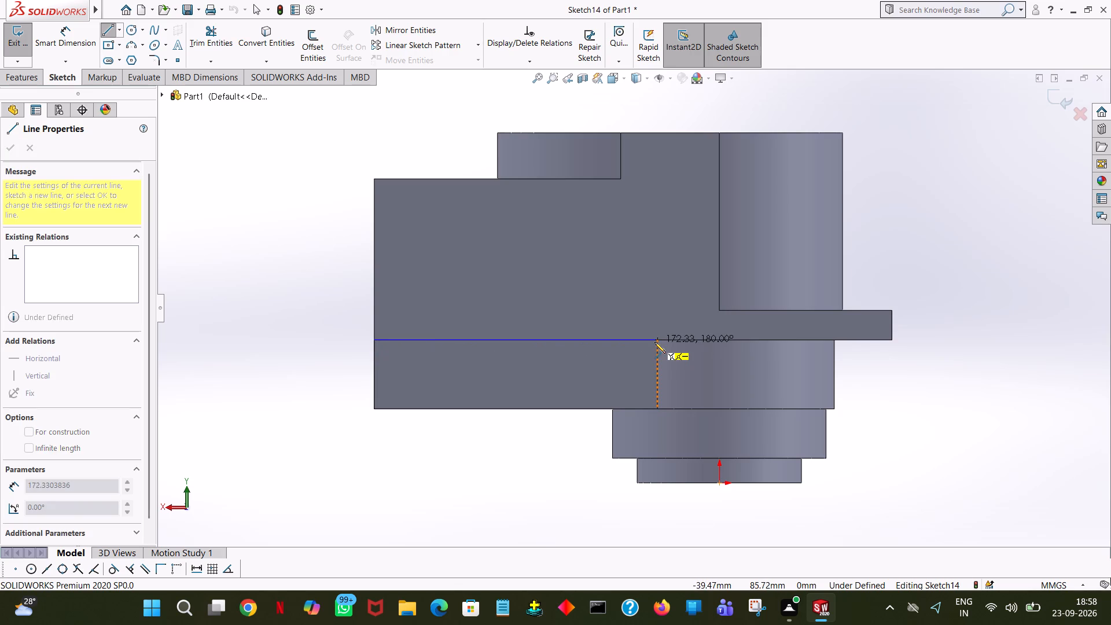
pyautogui.click(657, 340)
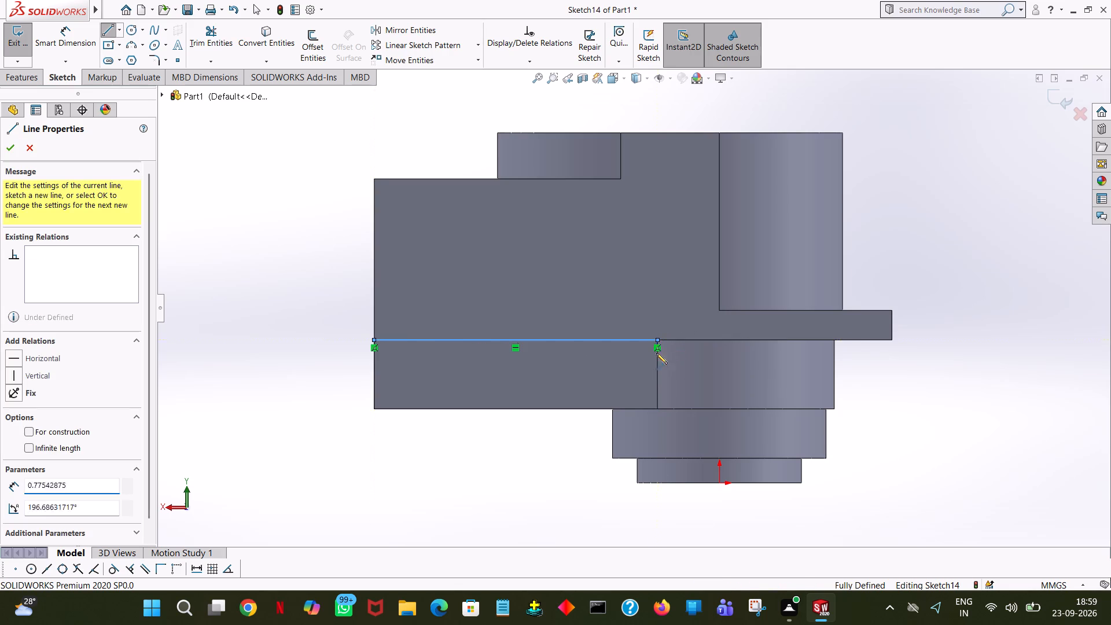
pyautogui.click(657, 409)
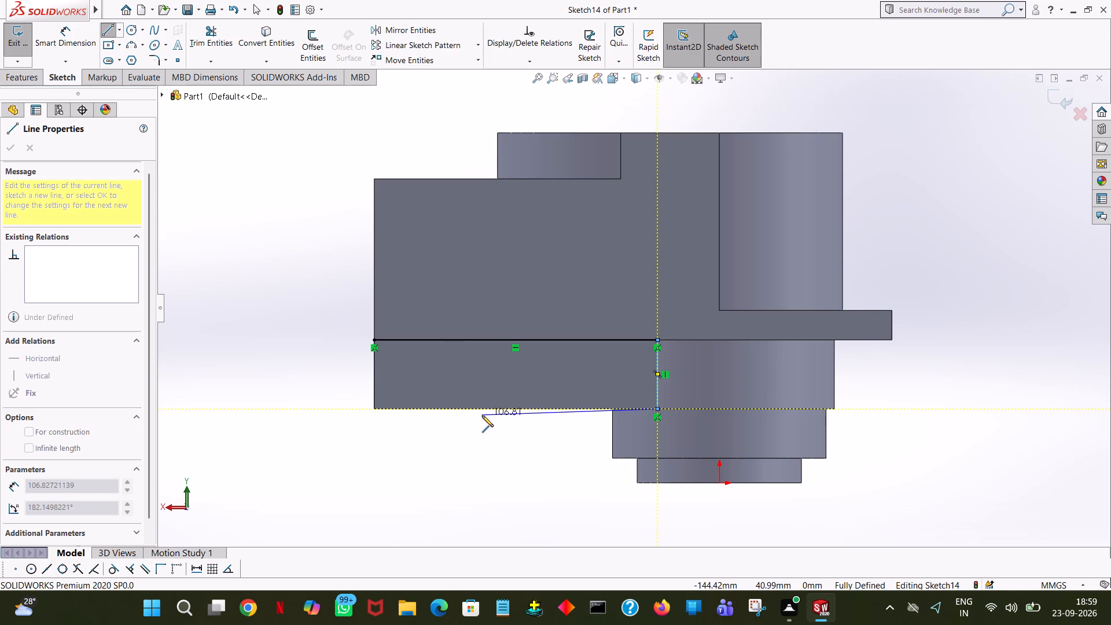
pyautogui.click(374, 409)
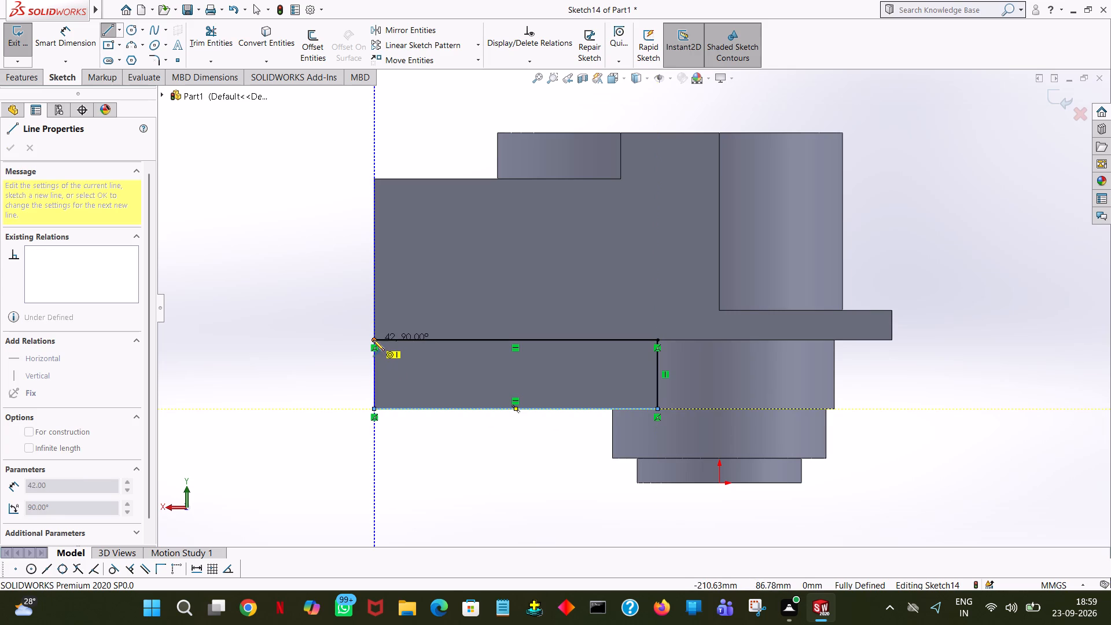
pyautogui.click(373, 340)
pyautogui.rightClick(373, 340)
pyautogui.click(407, 350)
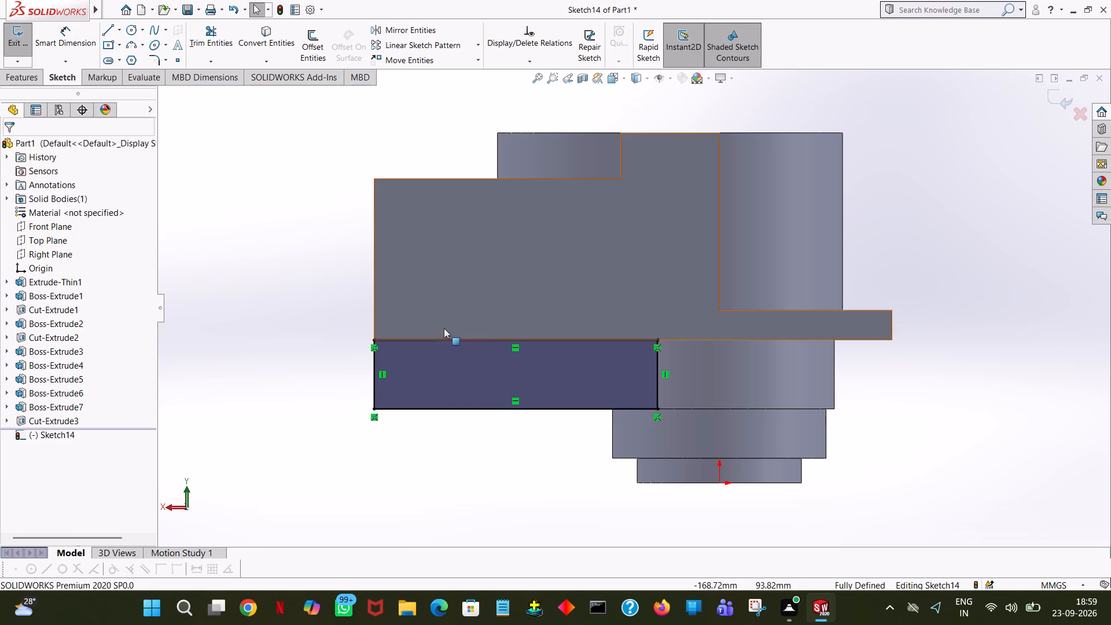
# Boss-extrude the rectangle with end condition Up To Vertex, ending at the lower edge of the adjoining outer side face.
pyautogui.click(31, 75)
pyautogui.click(23, 52)
pyautogui.moveTo(233, 210); pyautogui.dragTo(242, 212, button='middle')
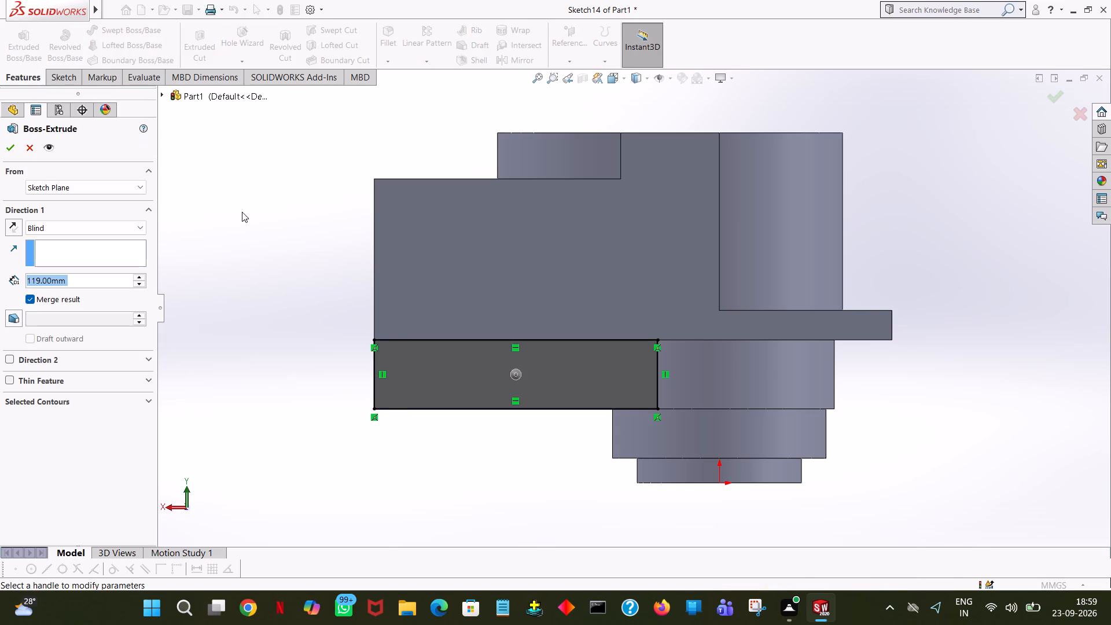
pyautogui.moveTo(242, 212); pyautogui.dragTo(307, 198, button='middle')
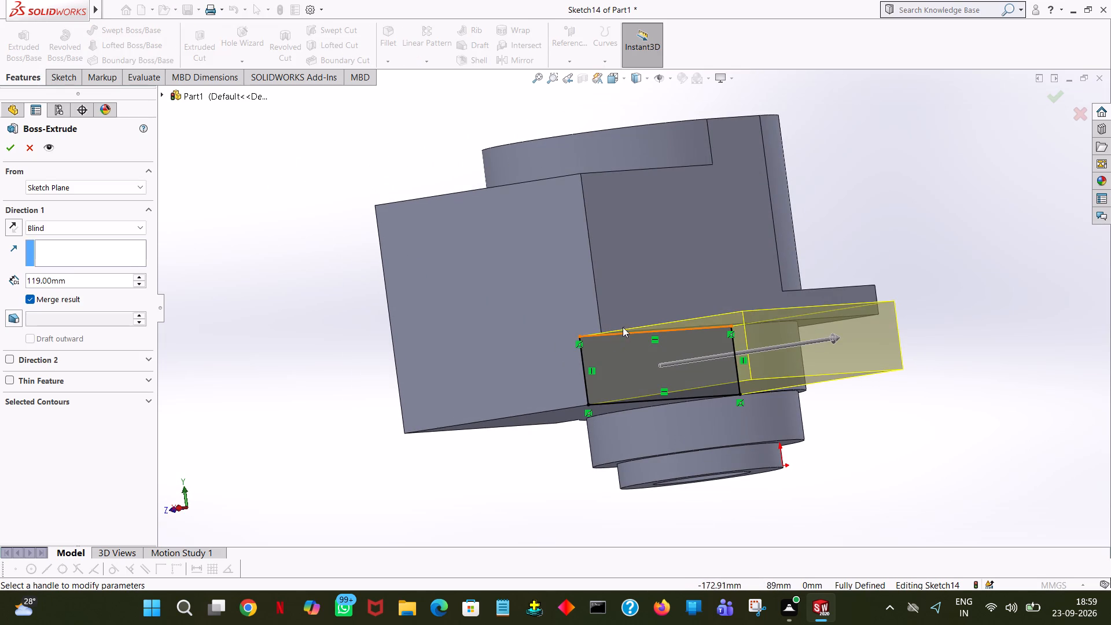
pyautogui.moveTo(684, 308); pyautogui.dragTo(703, 207, button='middle')
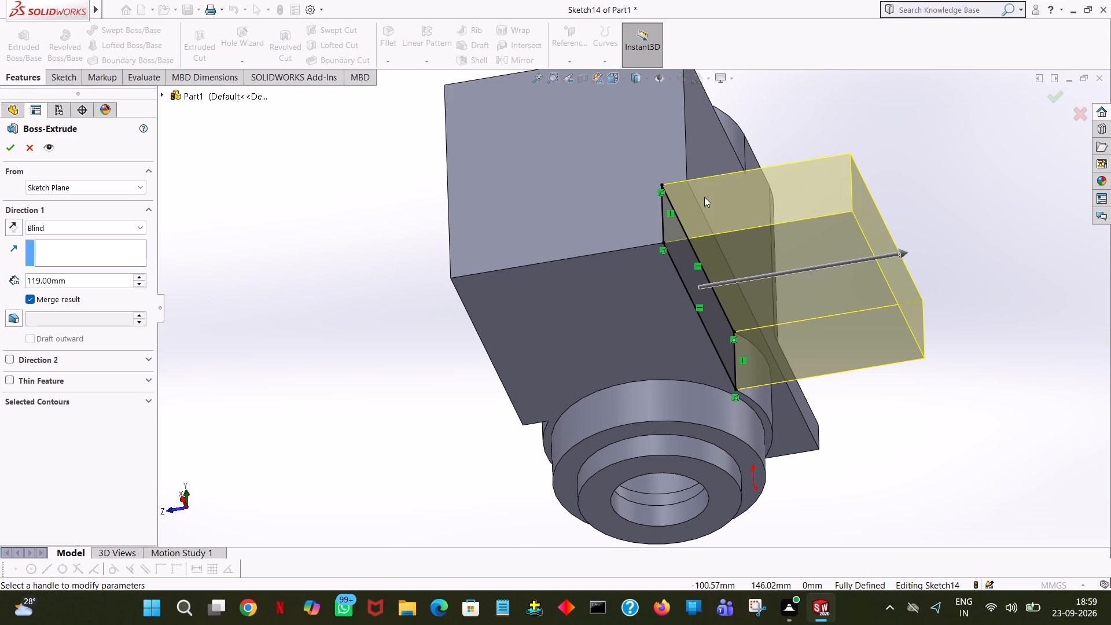
pyautogui.click(698, 200)
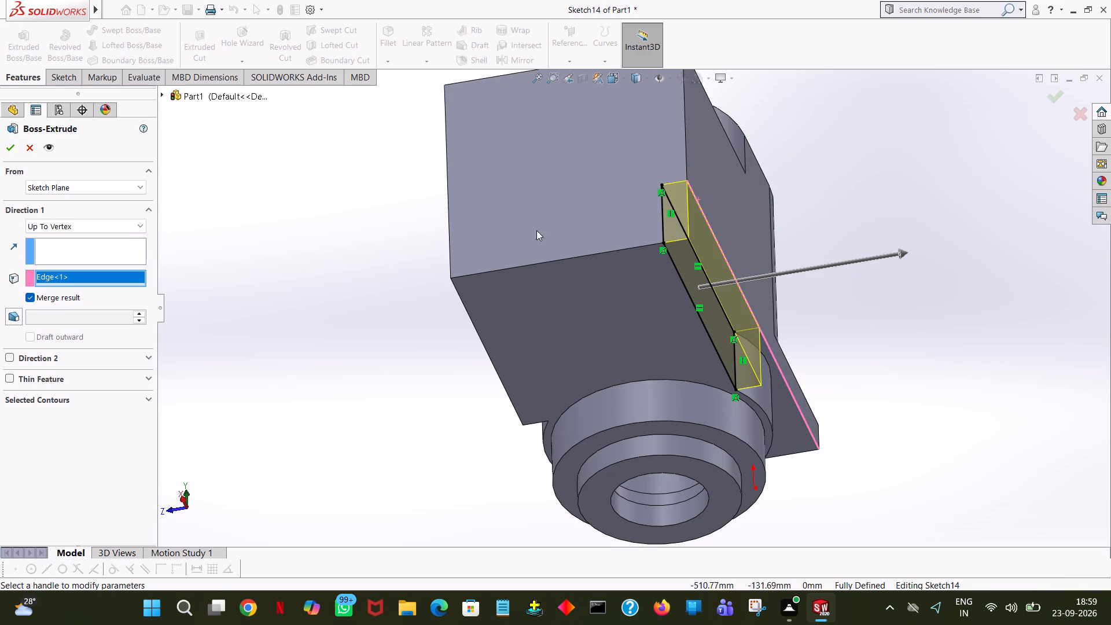
pyautogui.click(9, 143)
pyautogui.click(234, 175)
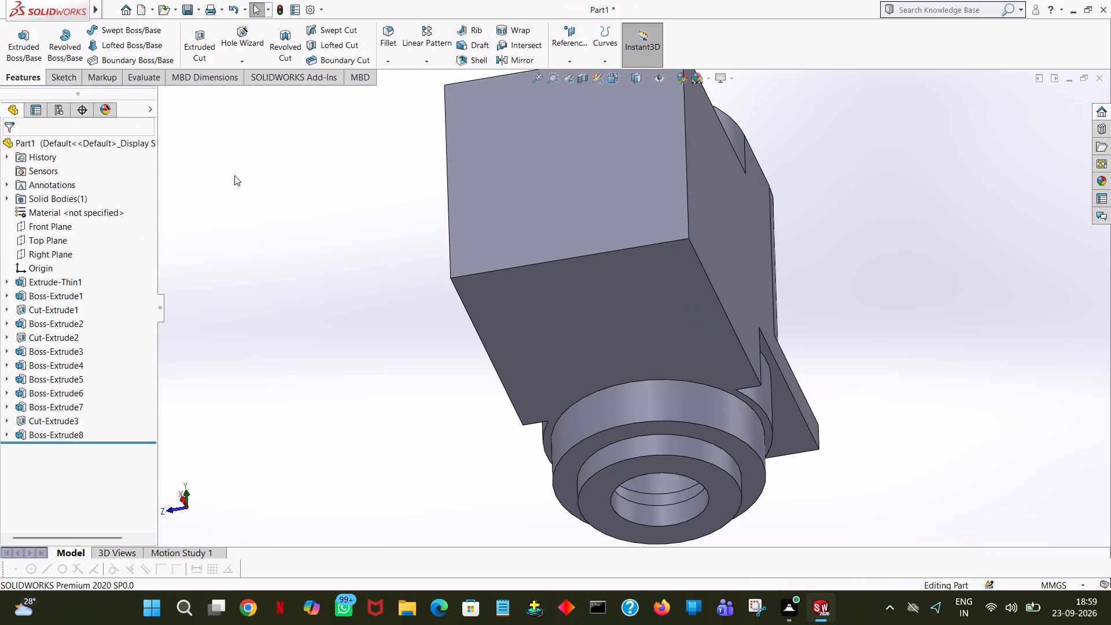
# Start a boss-extrude sketch on the block's large flat side face opposite the slot cut.
pyautogui.moveTo(283, 236); pyautogui.dragTo(209, 339, button='middle')
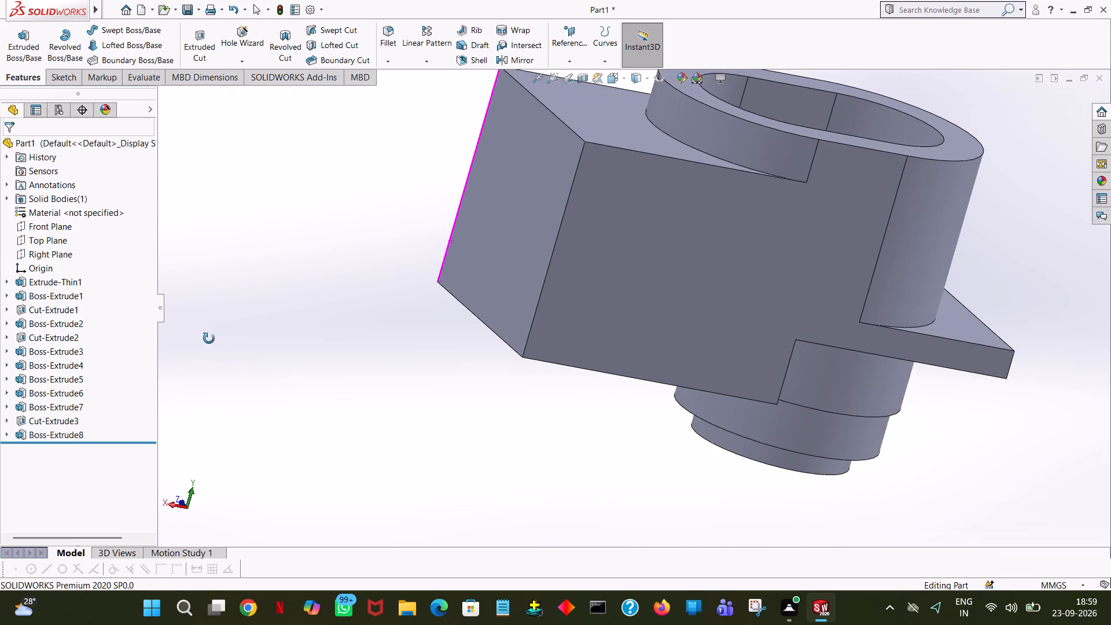
pyautogui.moveTo(209, 339); pyautogui.dragTo(222, 348, button='middle')
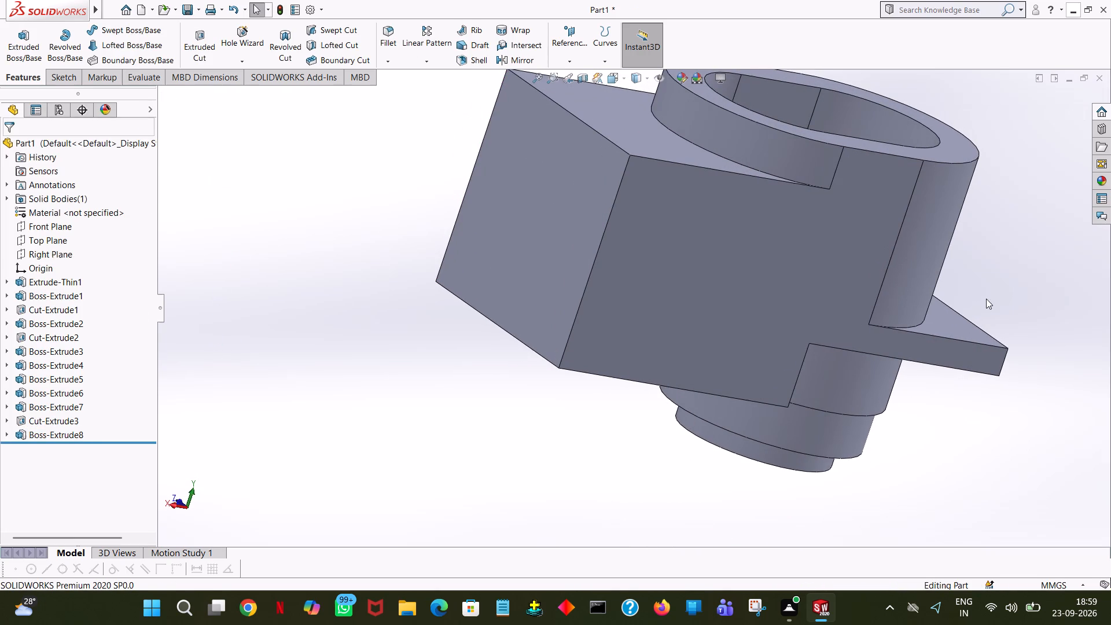
pyautogui.click(28, 45)
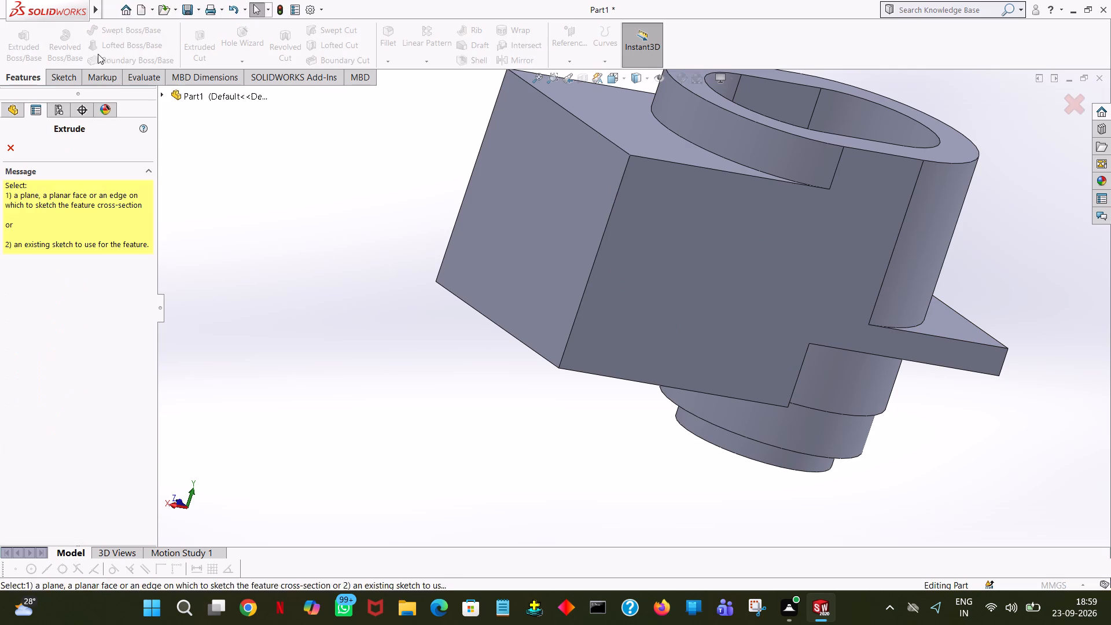
pyautogui.click(751, 271)
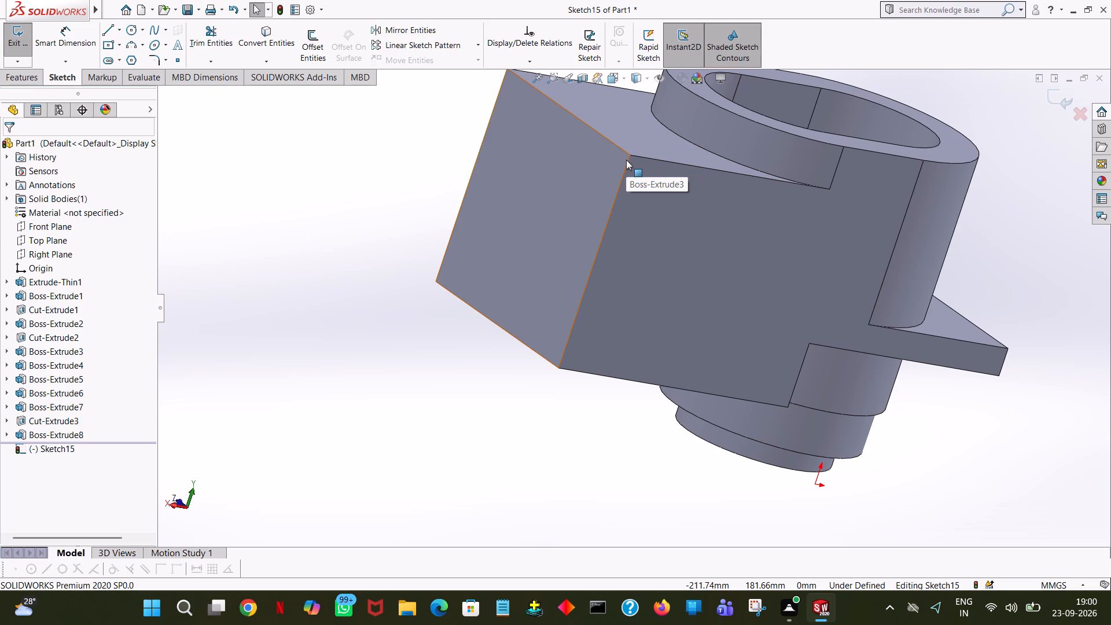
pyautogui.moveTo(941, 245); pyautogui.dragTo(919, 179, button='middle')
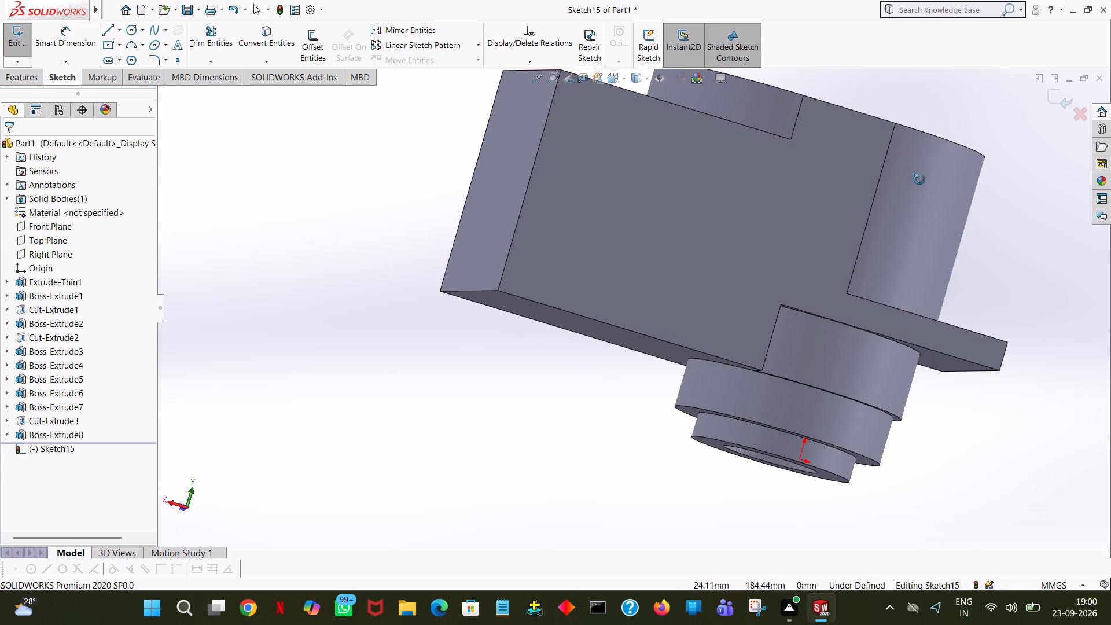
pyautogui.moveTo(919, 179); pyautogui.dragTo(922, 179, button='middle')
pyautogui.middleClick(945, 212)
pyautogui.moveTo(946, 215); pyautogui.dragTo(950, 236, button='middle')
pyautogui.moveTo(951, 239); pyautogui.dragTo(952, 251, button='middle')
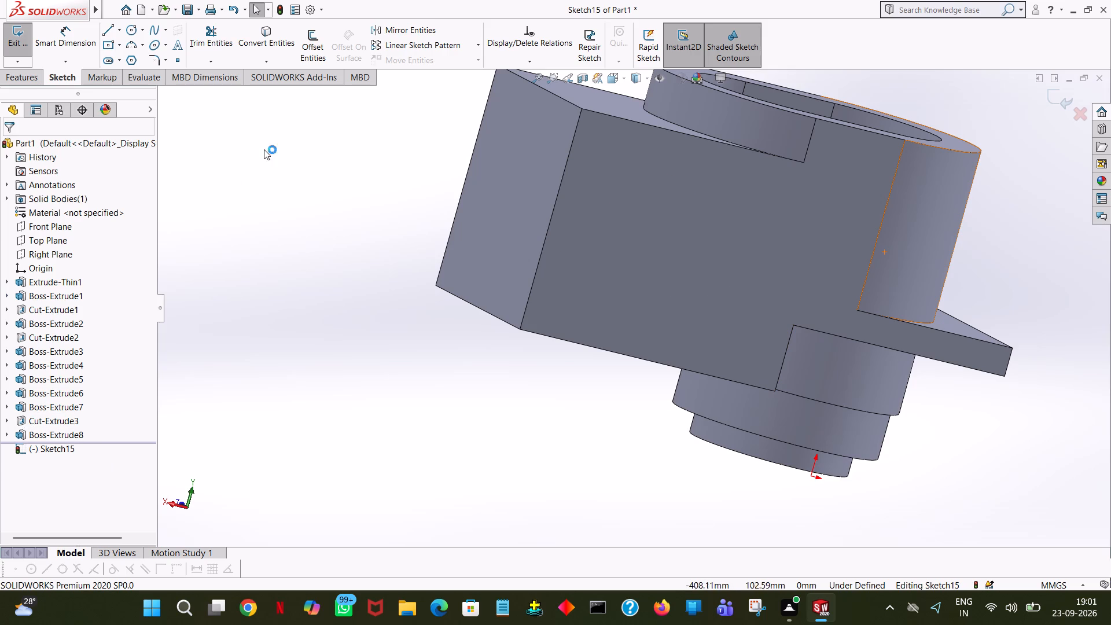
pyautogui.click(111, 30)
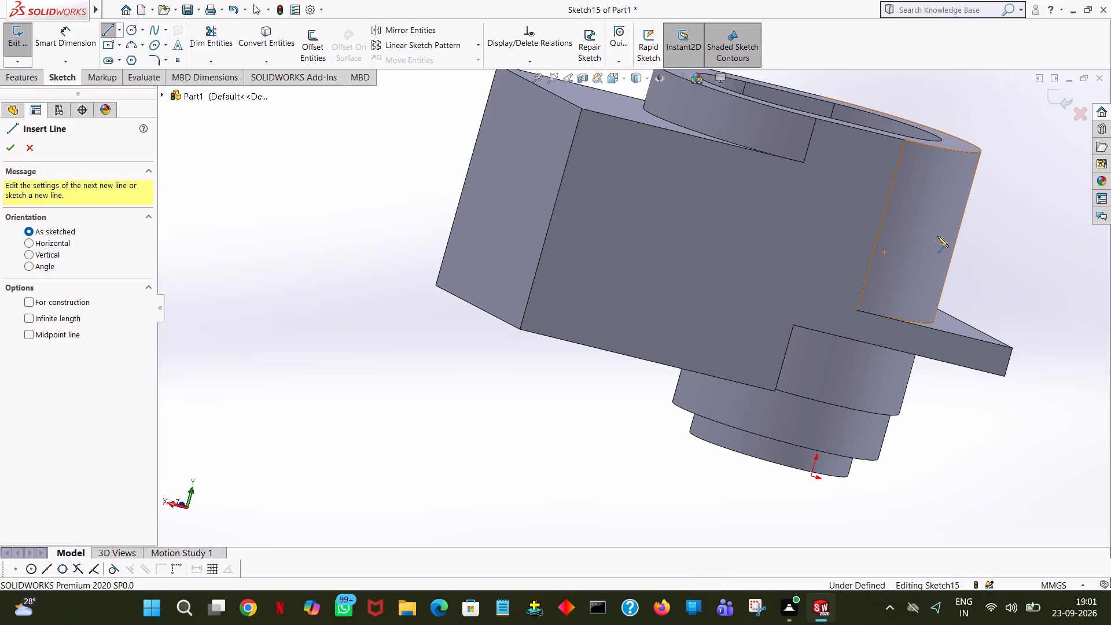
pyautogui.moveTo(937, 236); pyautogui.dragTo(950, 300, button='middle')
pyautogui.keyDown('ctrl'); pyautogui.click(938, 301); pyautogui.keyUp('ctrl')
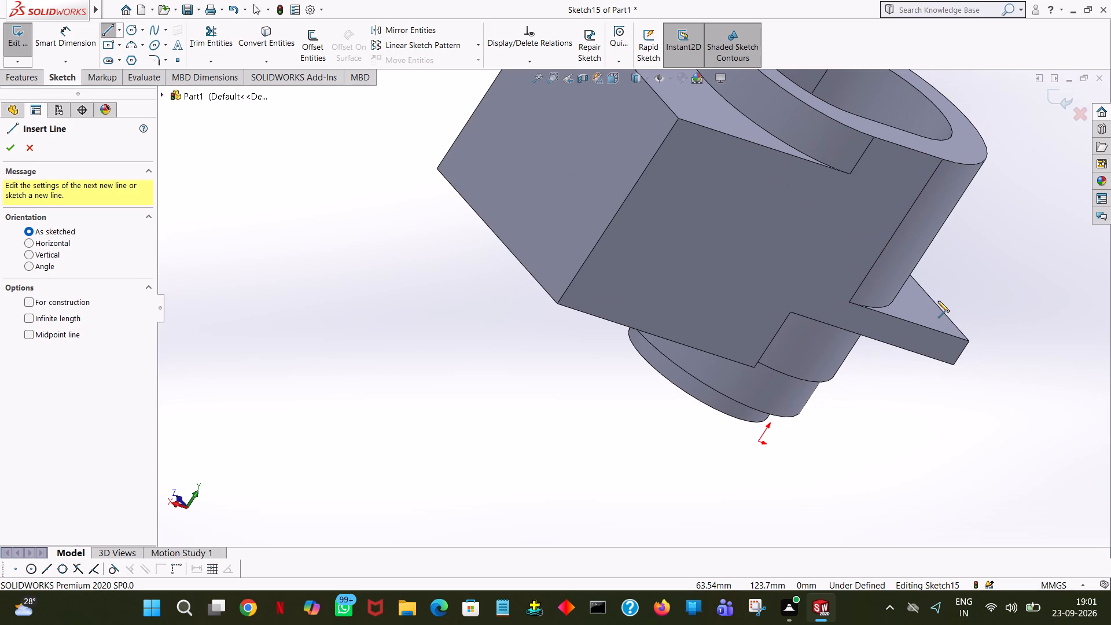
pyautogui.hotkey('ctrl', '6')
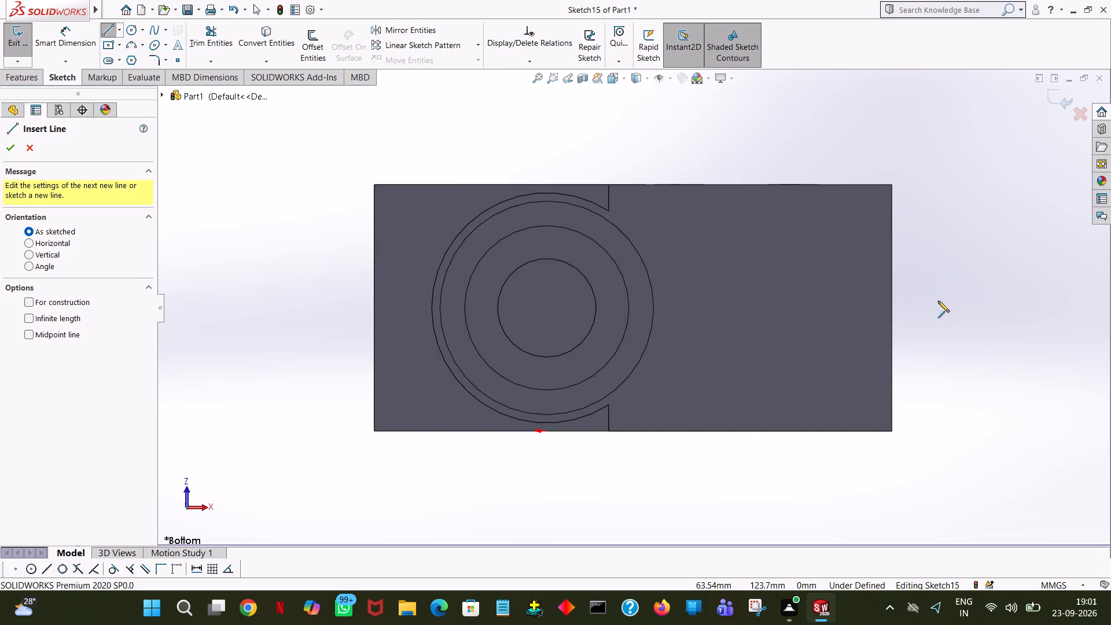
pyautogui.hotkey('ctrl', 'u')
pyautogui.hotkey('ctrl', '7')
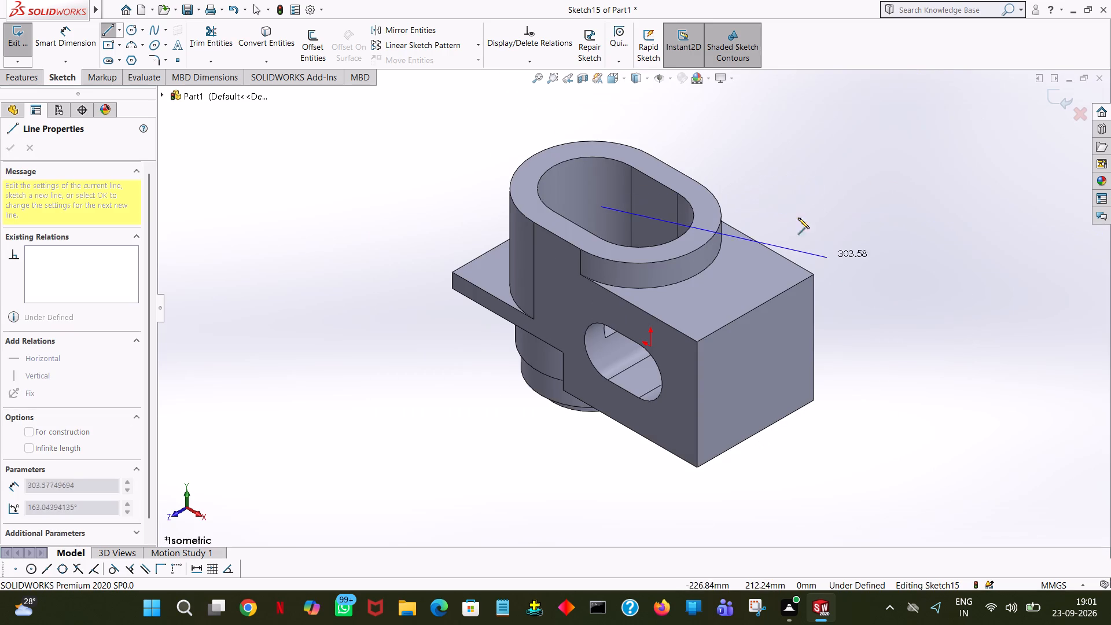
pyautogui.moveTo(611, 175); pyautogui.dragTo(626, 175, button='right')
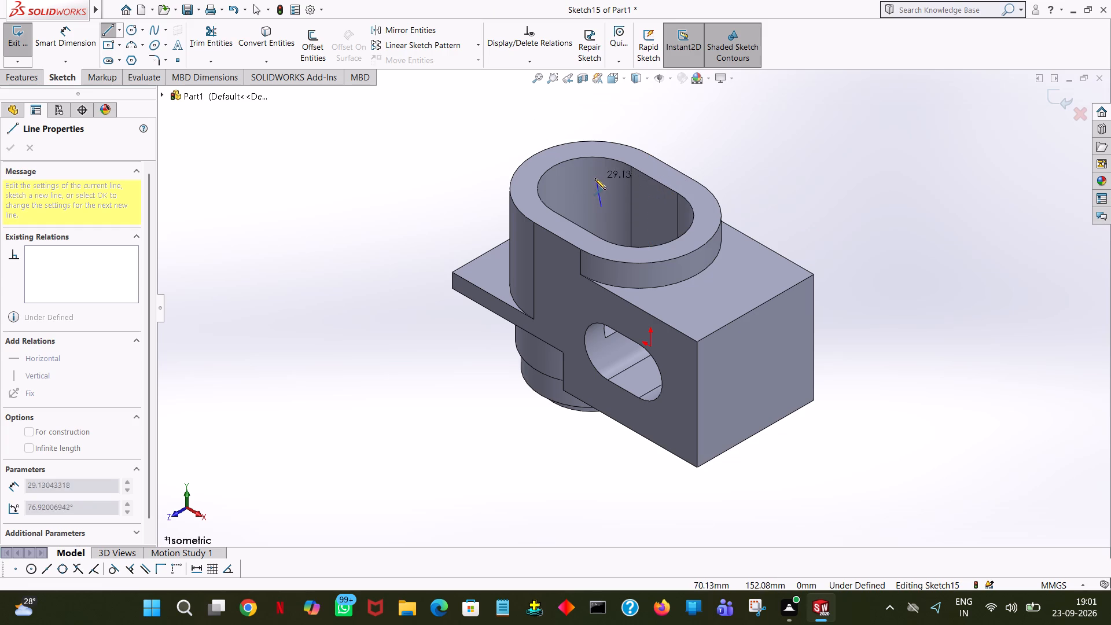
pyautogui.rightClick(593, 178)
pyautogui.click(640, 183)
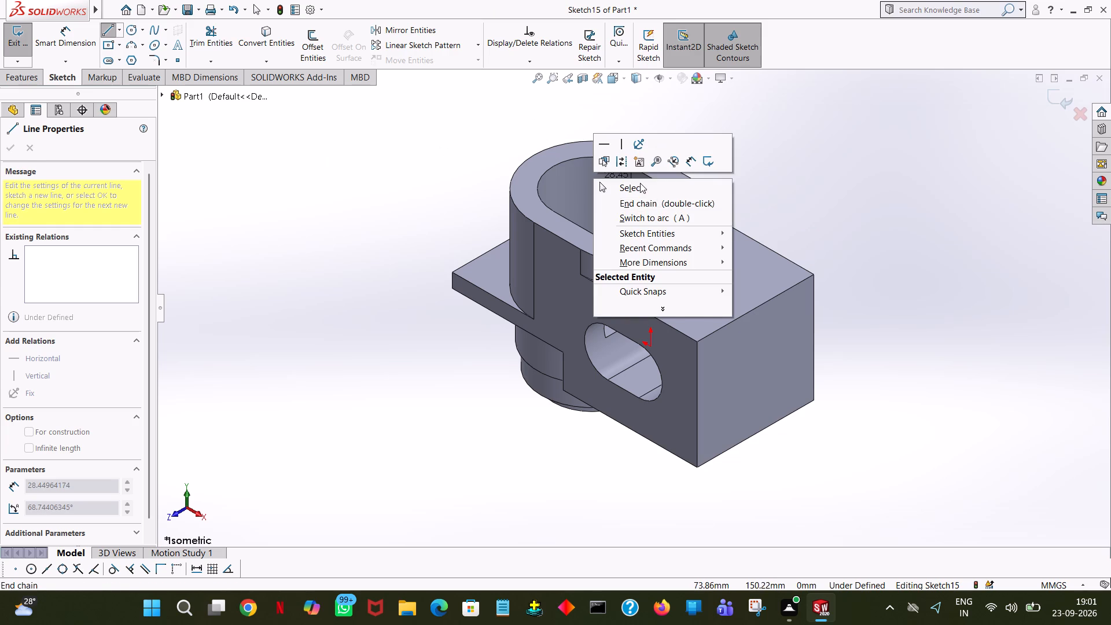
# Viewing the sketch face-on, draw a horizontal line inward from the midpoint of the block's outer vertical edge, with length 55+25 mm.
pyautogui.moveTo(807, 231); pyautogui.dragTo(626, 307, button='middle')
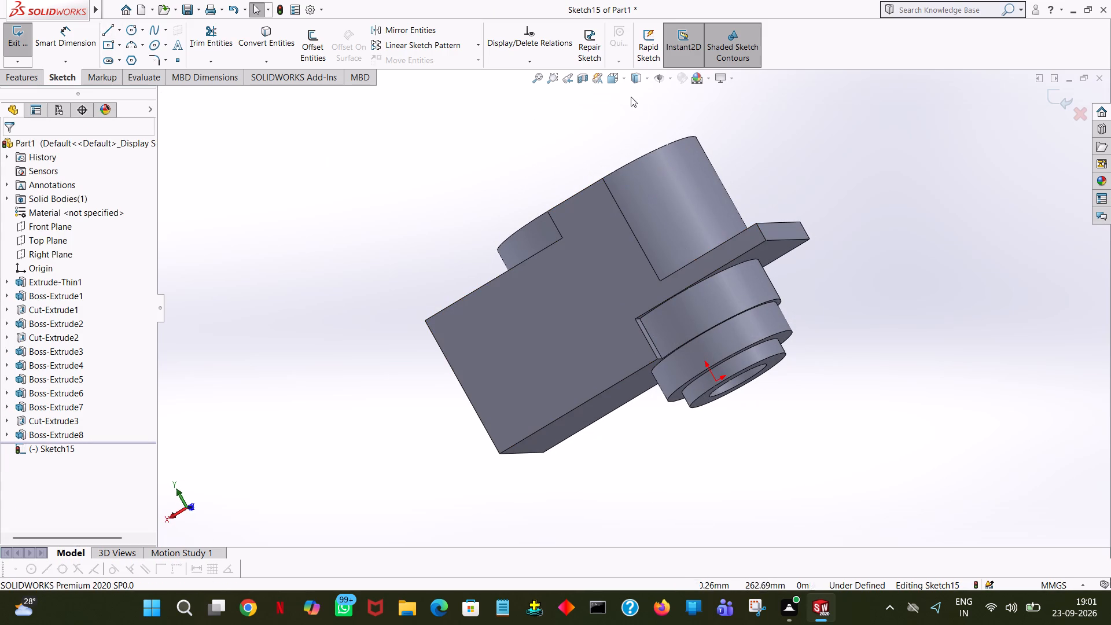
pyautogui.click(624, 80)
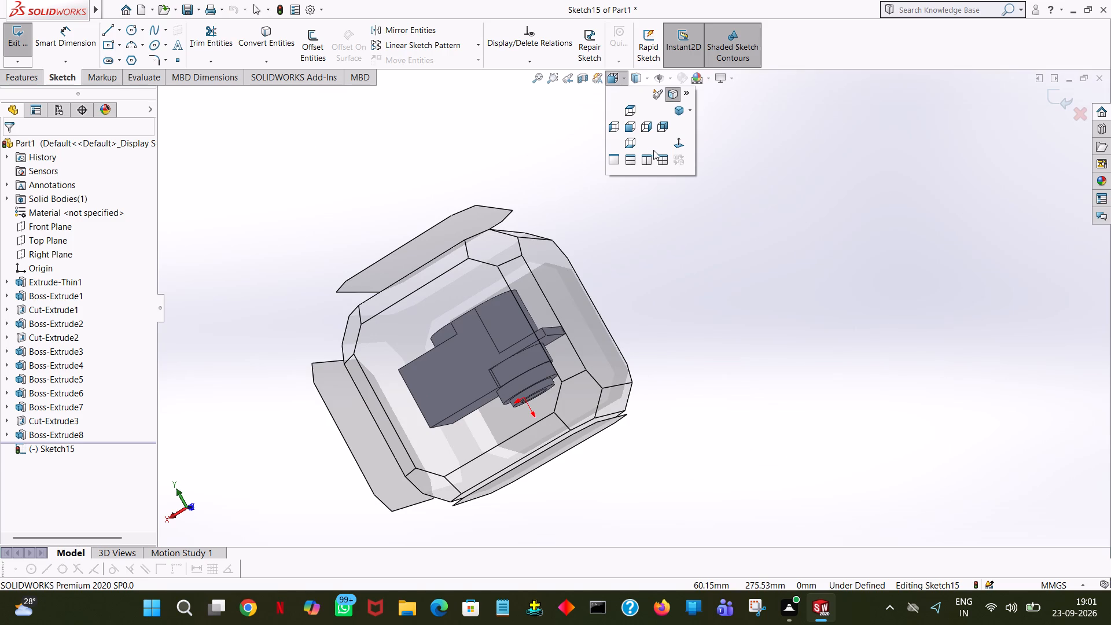
pyautogui.click(676, 143)
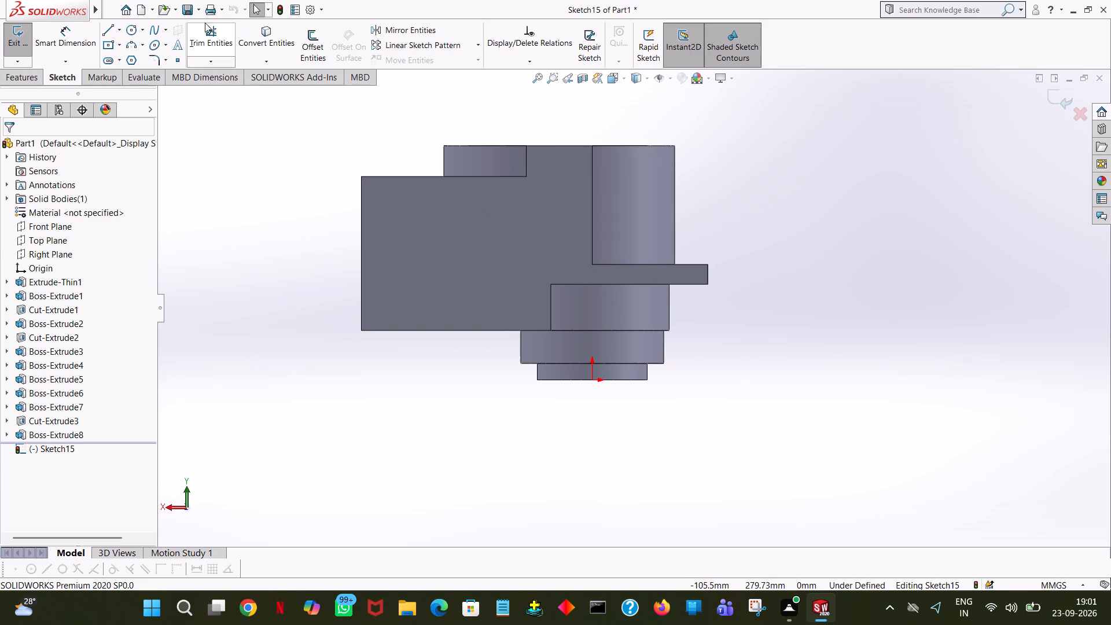
pyautogui.click(109, 31)
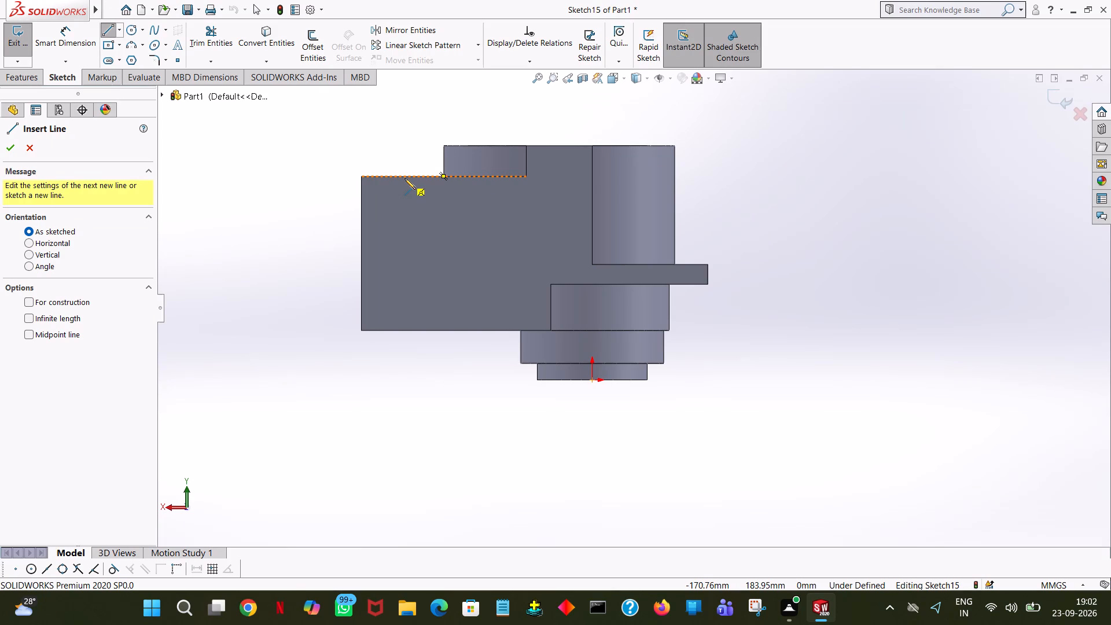
pyautogui.click(361, 253)
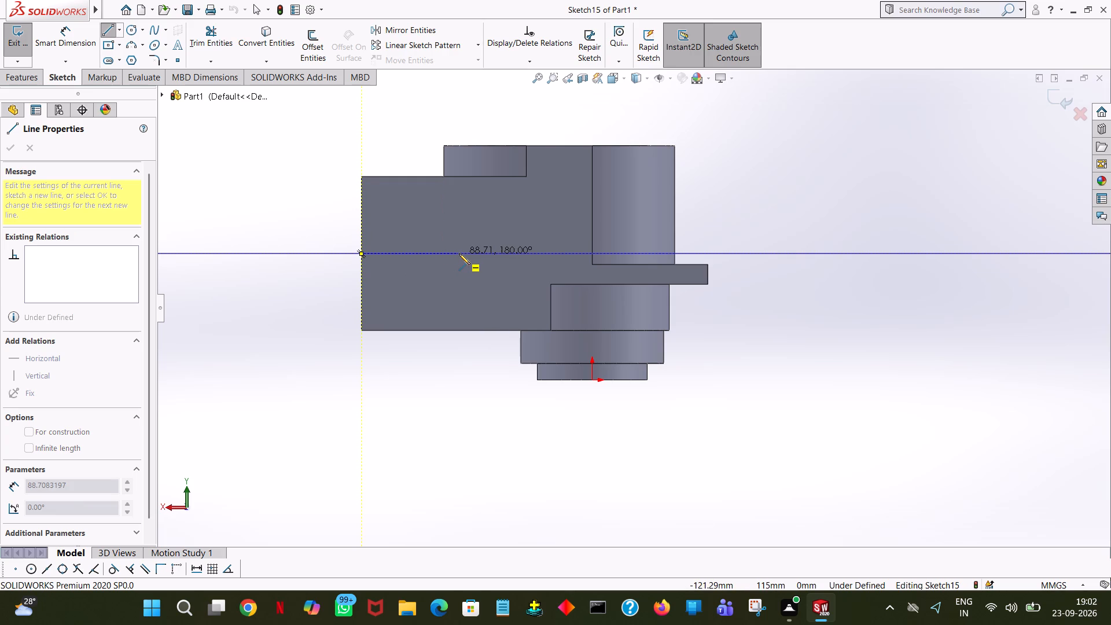
pyautogui.click(463, 253)
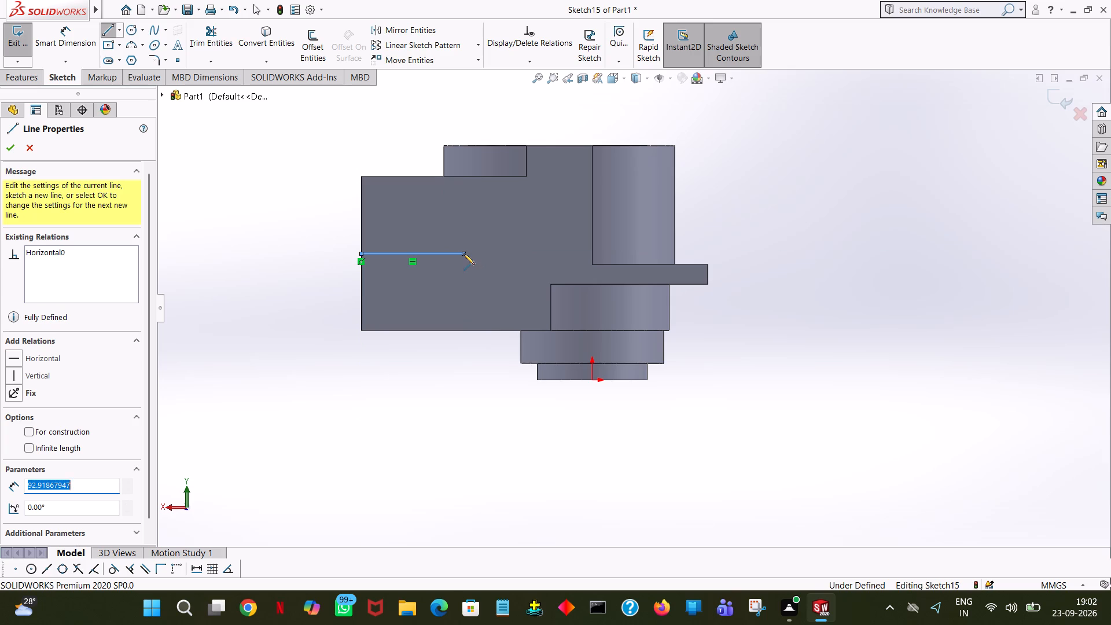
pyautogui.write('55')
pyautogui.write('+25')
pyautogui.press('Return')
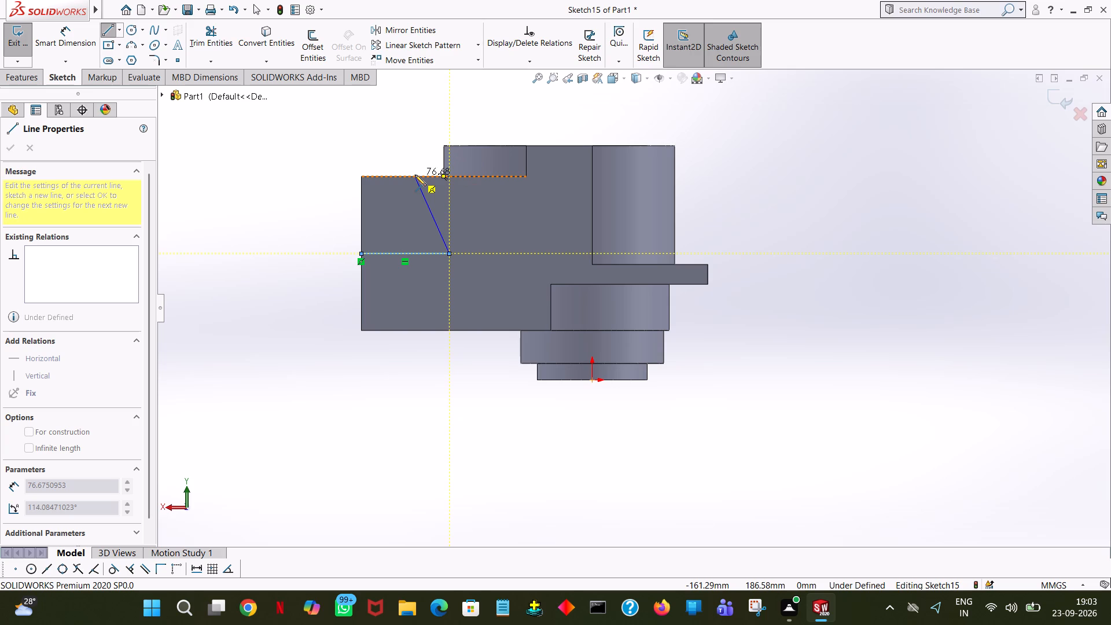
pyautogui.rightClick(451, 216)
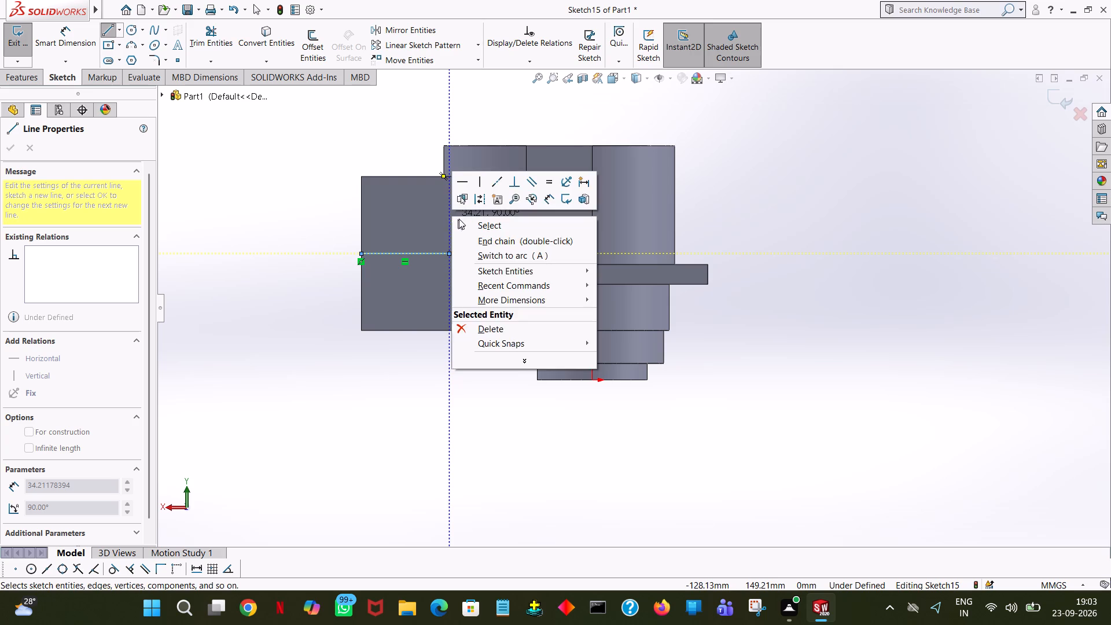
pyautogui.click(463, 221)
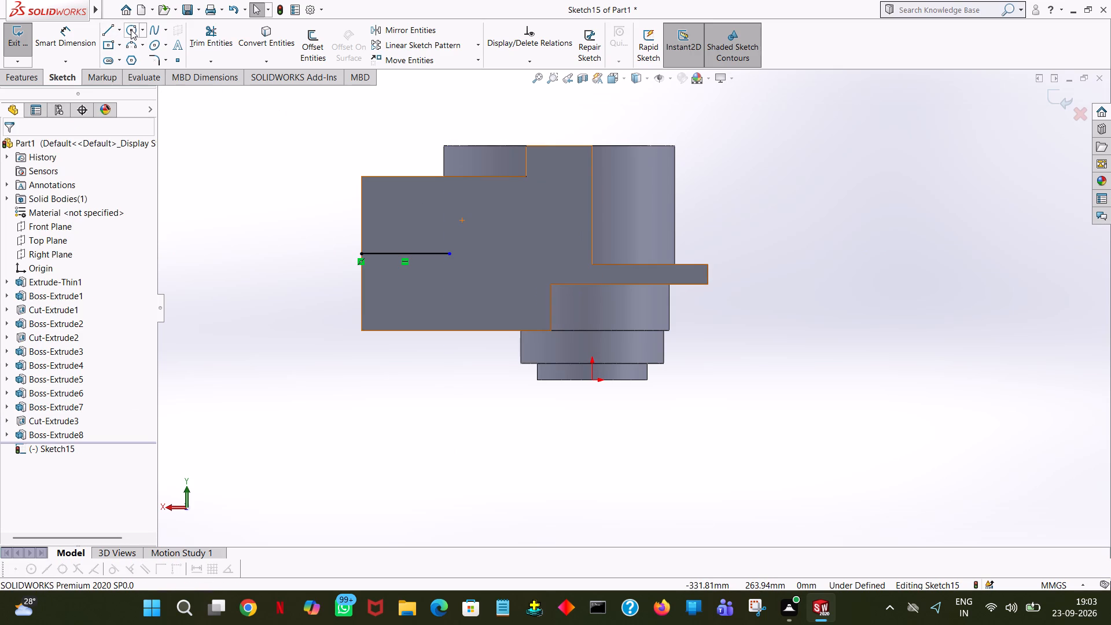
# Sketch a circle of radius 50 mm centred on the inner endpoint of the horizontal line.
pyautogui.click(131, 30)
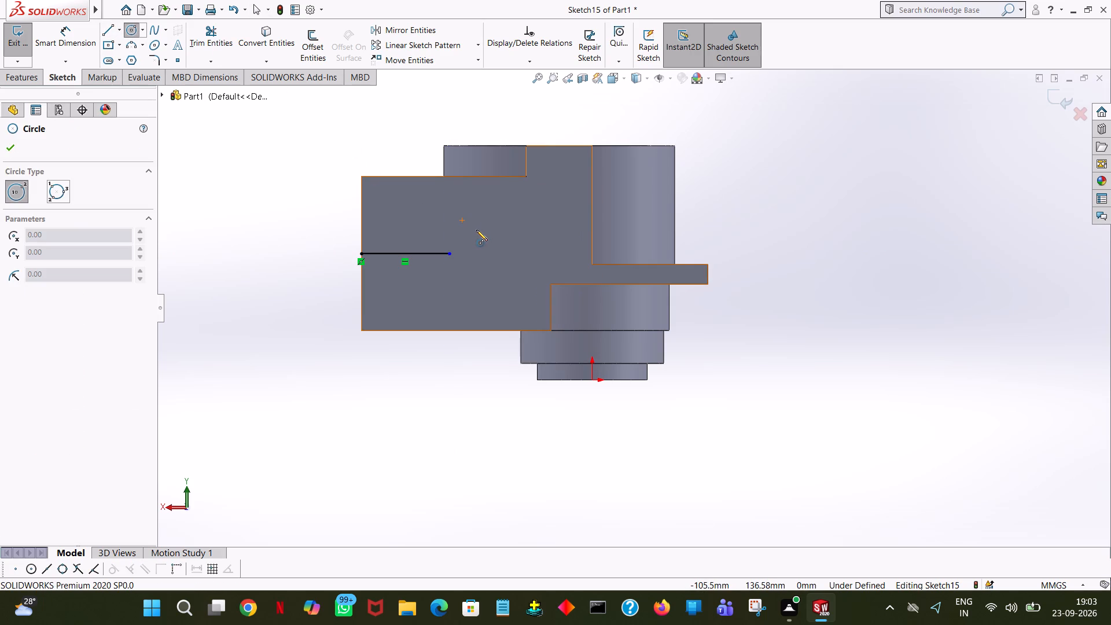
pyautogui.click(450, 255)
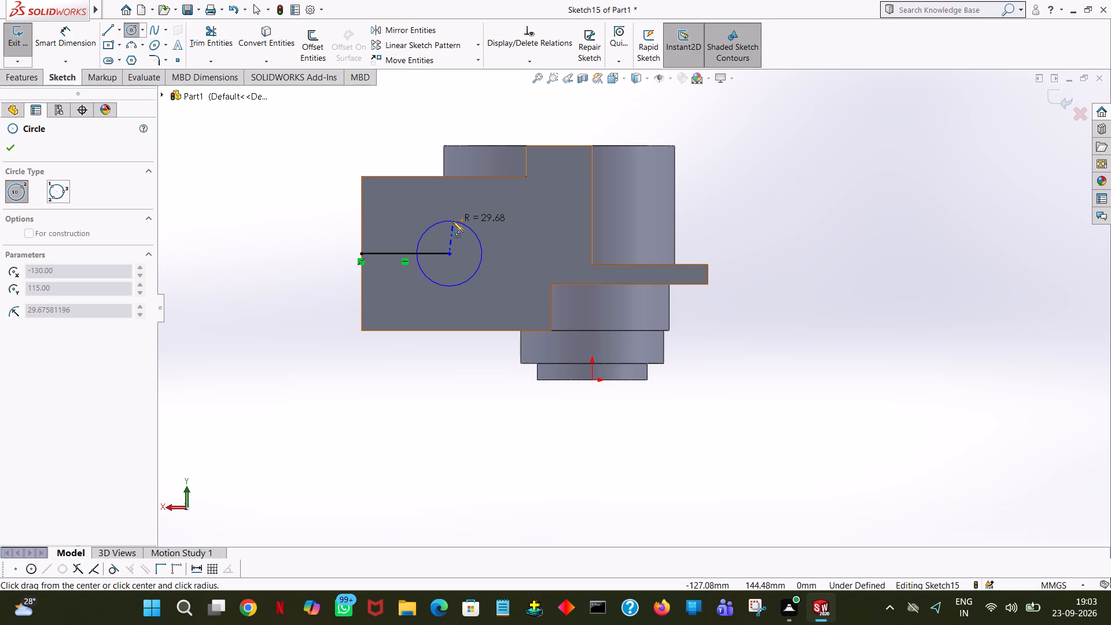
pyautogui.click(453, 221)
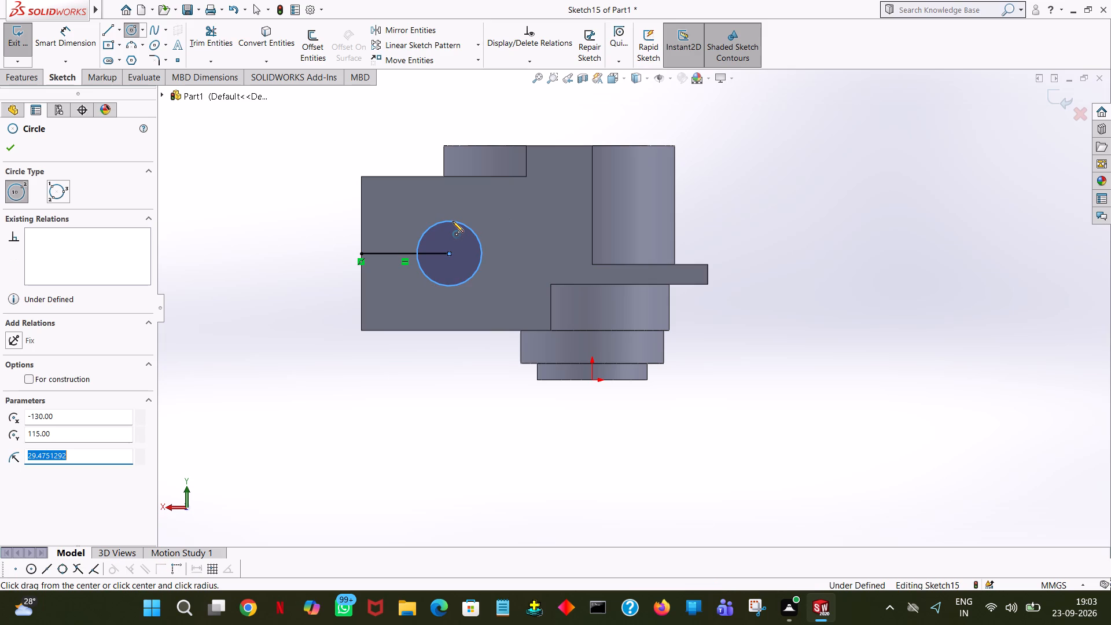
pyautogui.write('50')
pyautogui.press('Return')
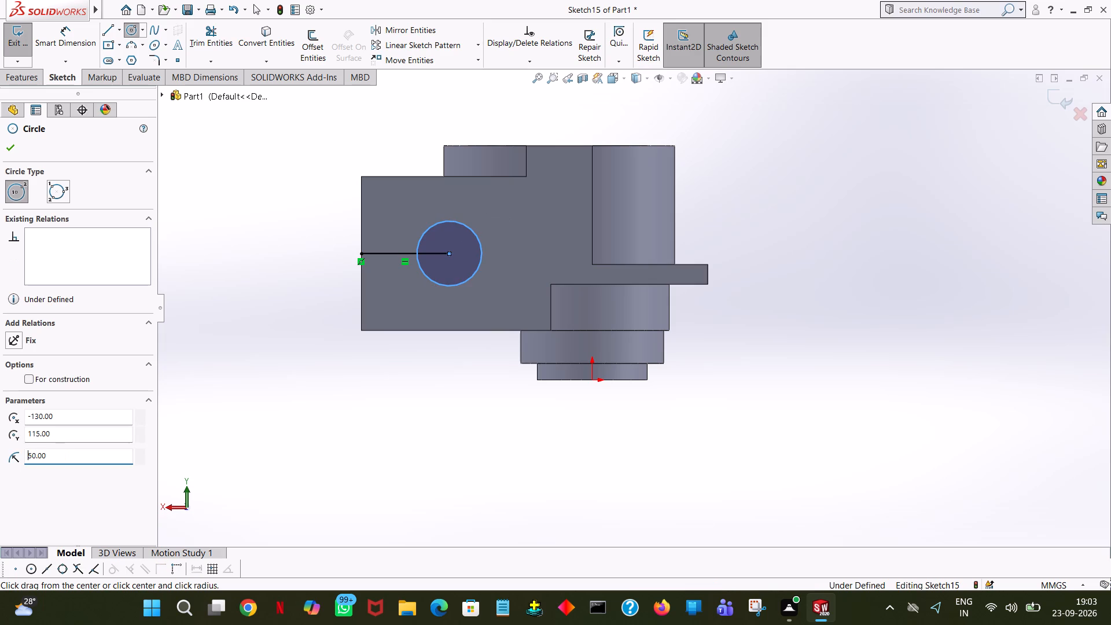
pyautogui.click(17, 149)
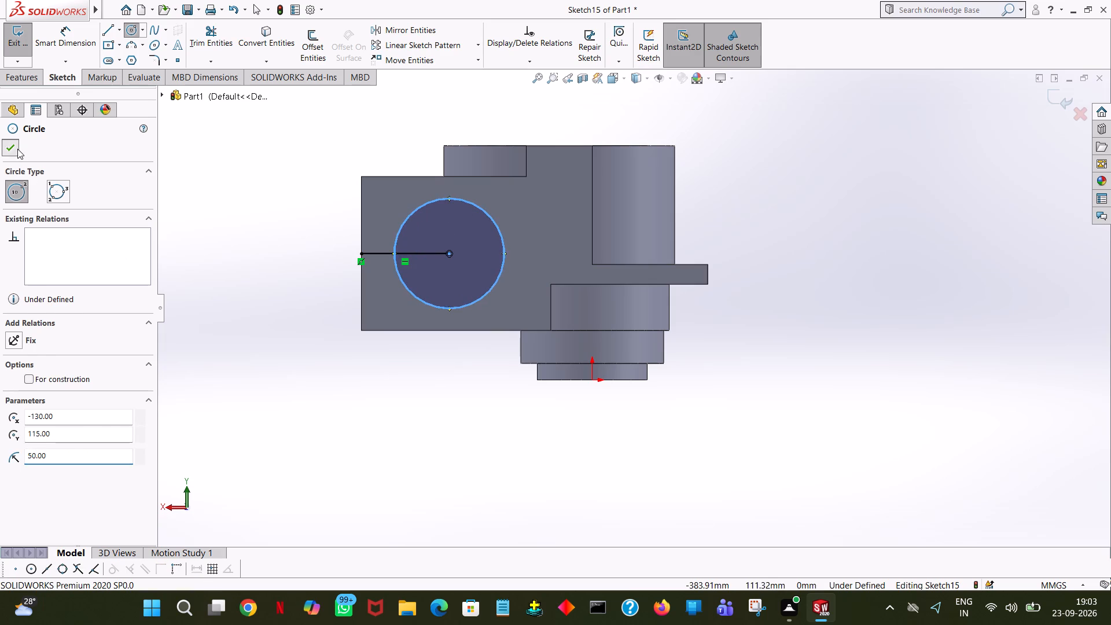
# Boss-extrude the circle's region outward from the side face with a blind depth of 60 mm.
pyautogui.click(17, 80)
pyautogui.click(17, 40)
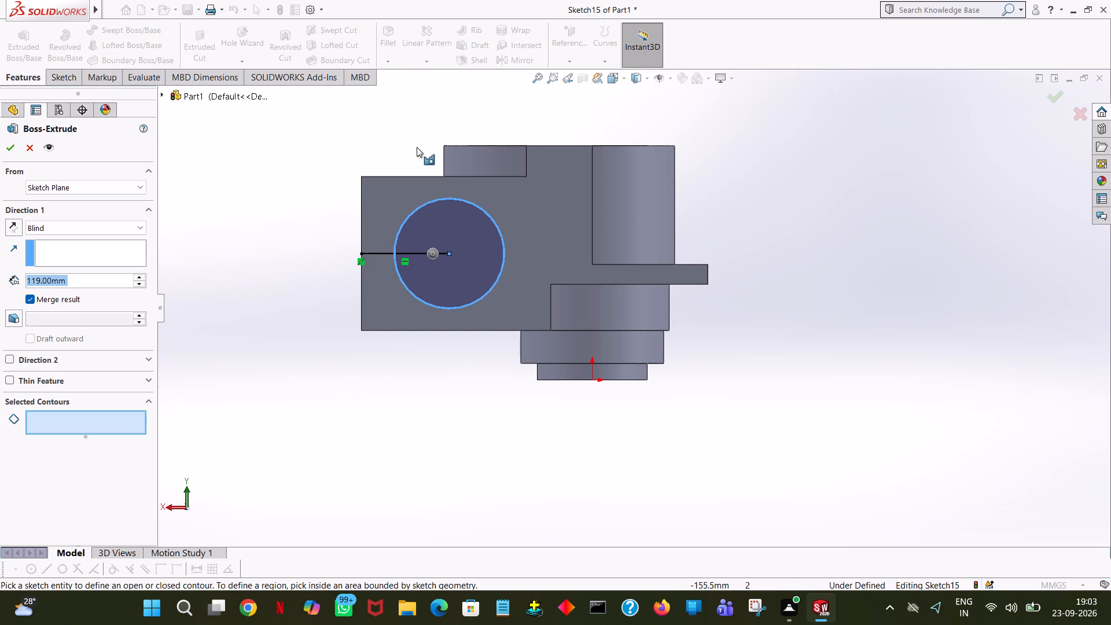
pyautogui.moveTo(403, 145); pyautogui.dragTo(453, 176, button='middle')
pyautogui.click(517, 237)
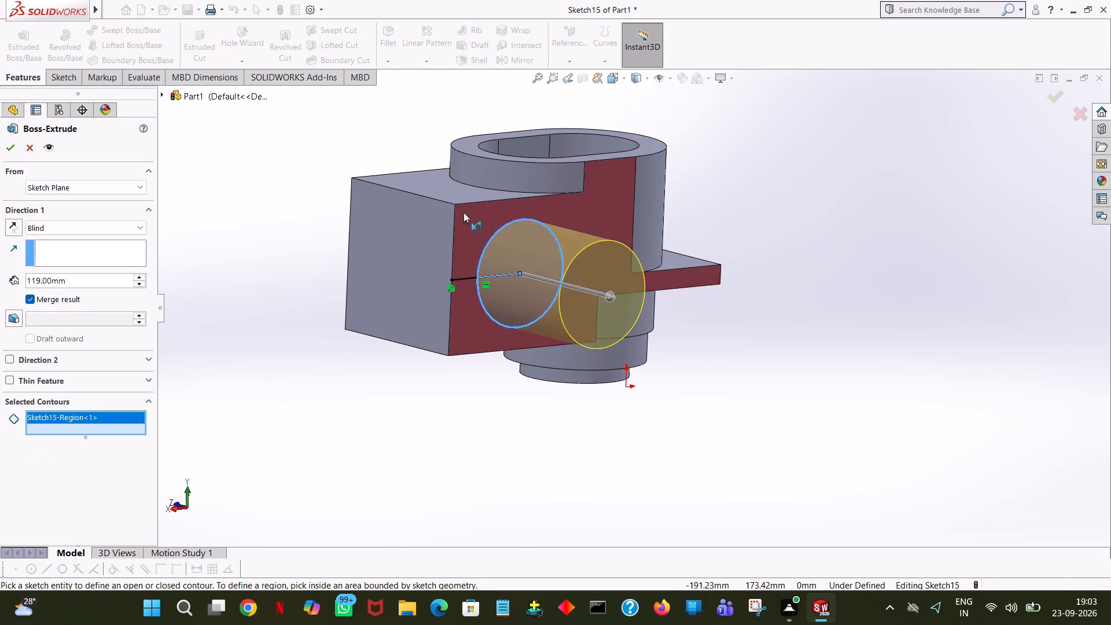
pyautogui.doubleClick(69, 280)
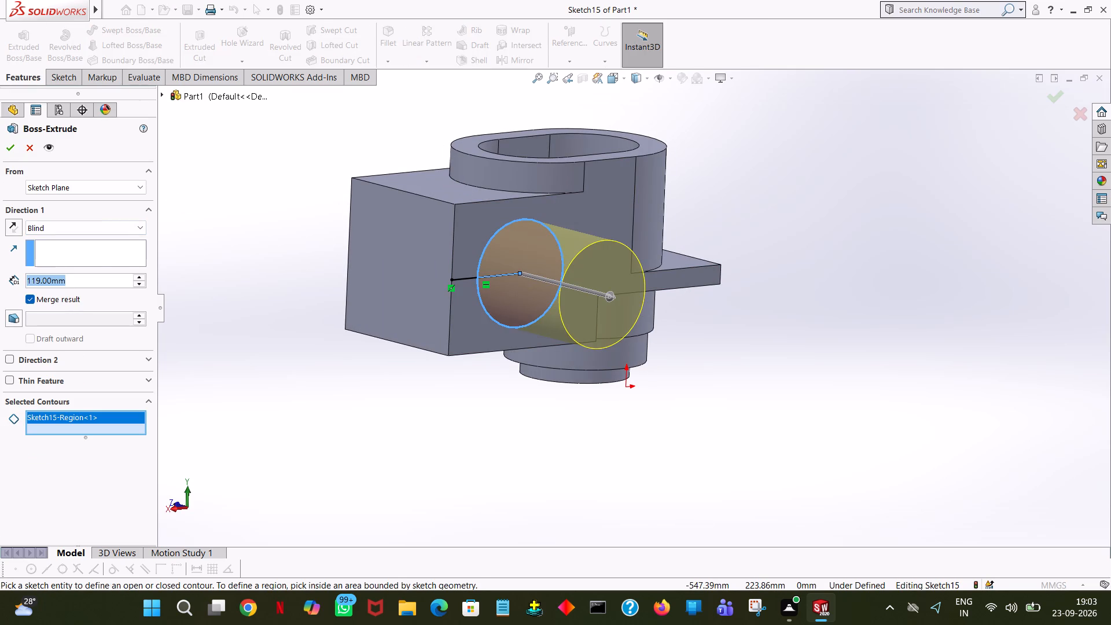
pyautogui.write('60')
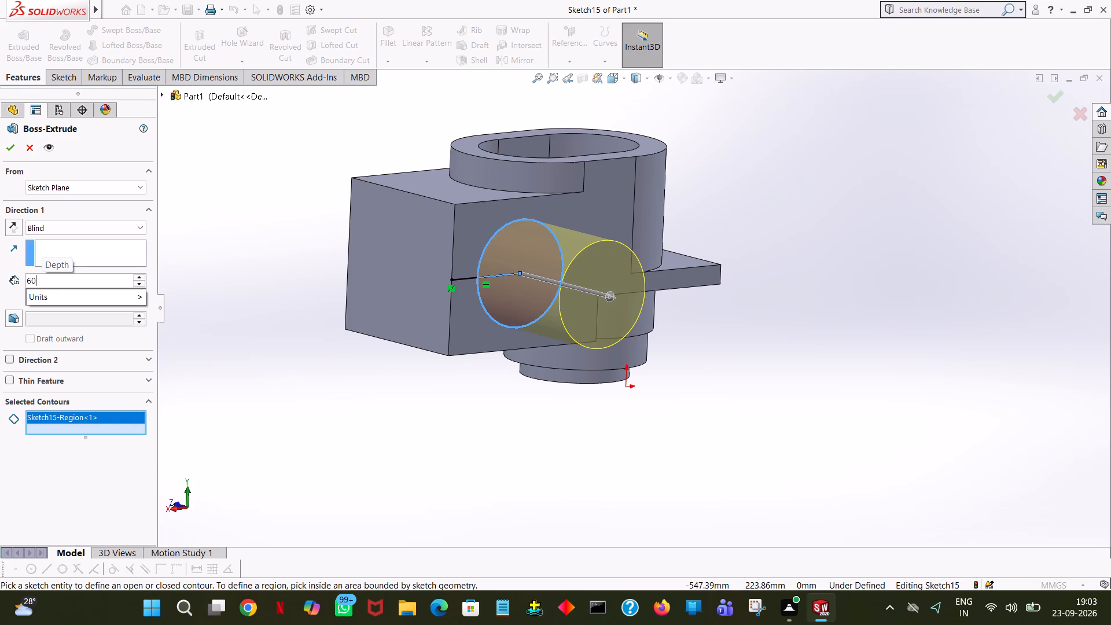
pyautogui.press('Return')
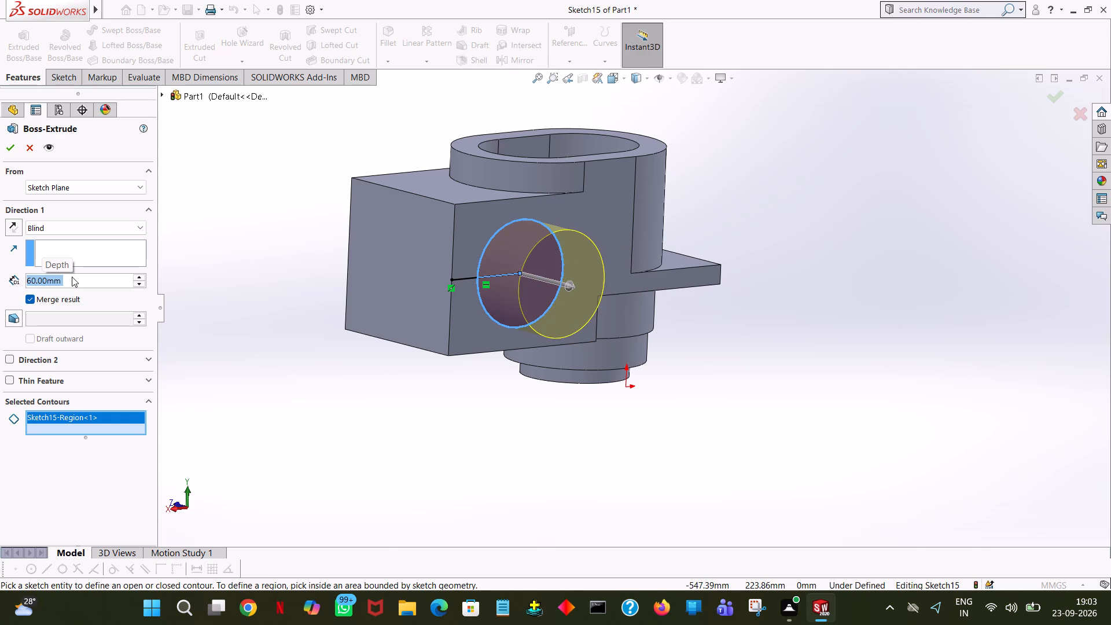
pyautogui.click(4, 152)
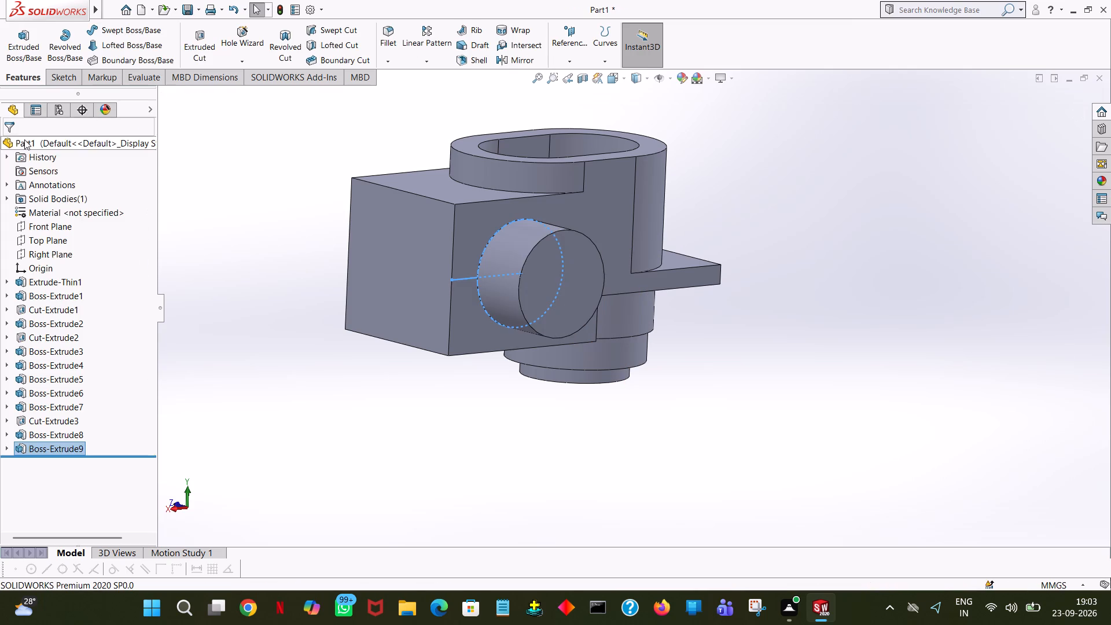
pyautogui.click(288, 150)
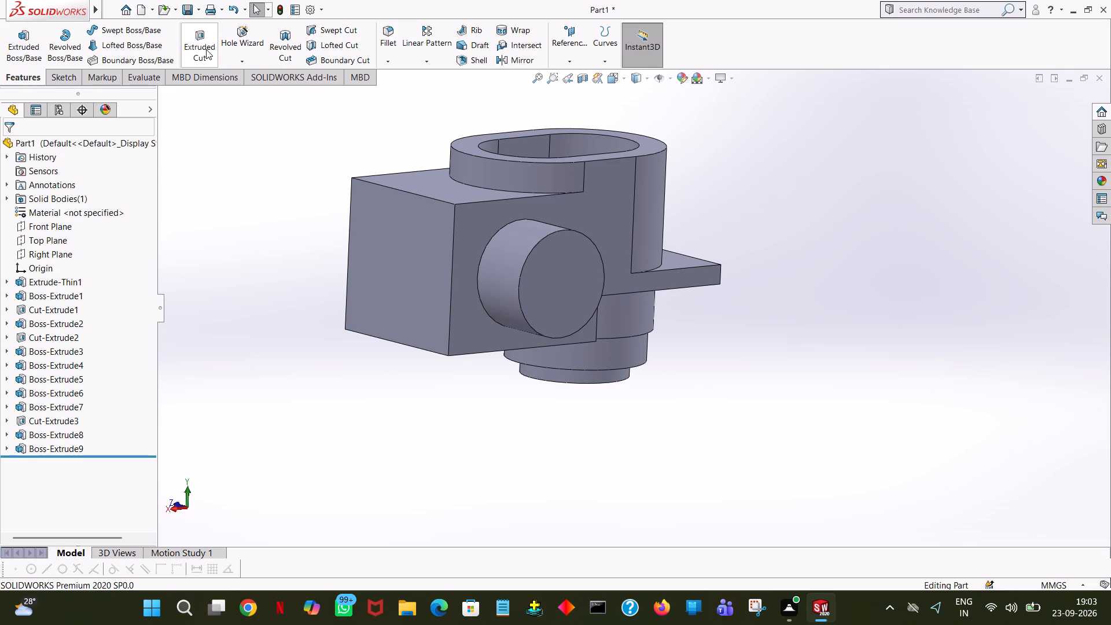
# Start an extruded-cut sketch on the round side boss's end face and draw a concentric circle with a radius of 45 mm.
pyautogui.click(206, 49)
pyautogui.click(582, 266)
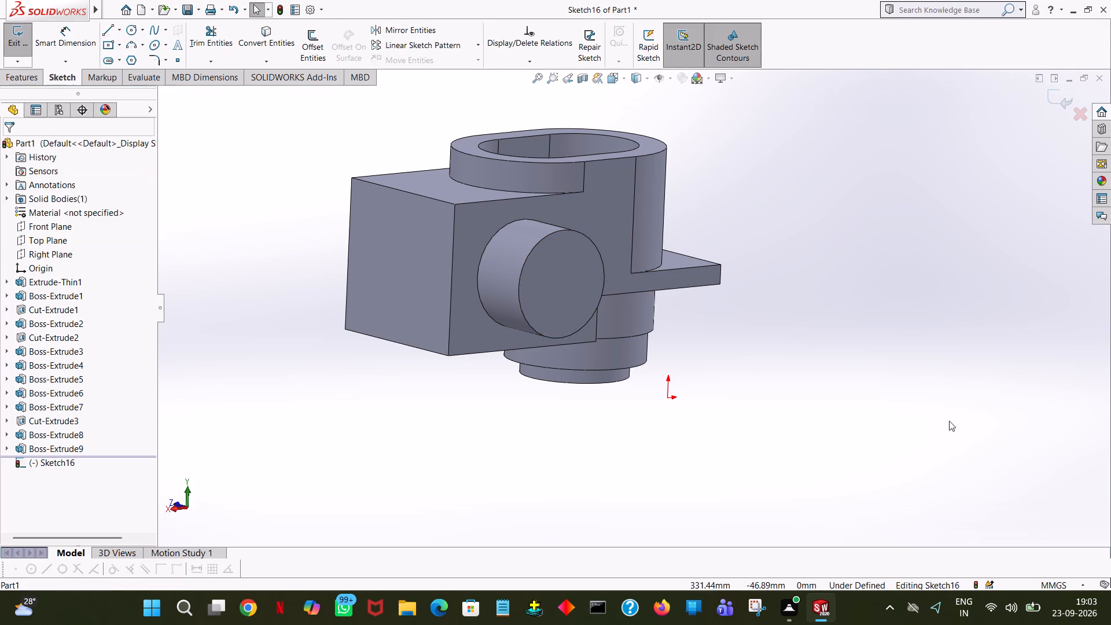
pyautogui.moveTo(949, 421); pyautogui.dragTo(914, 380, button='middle')
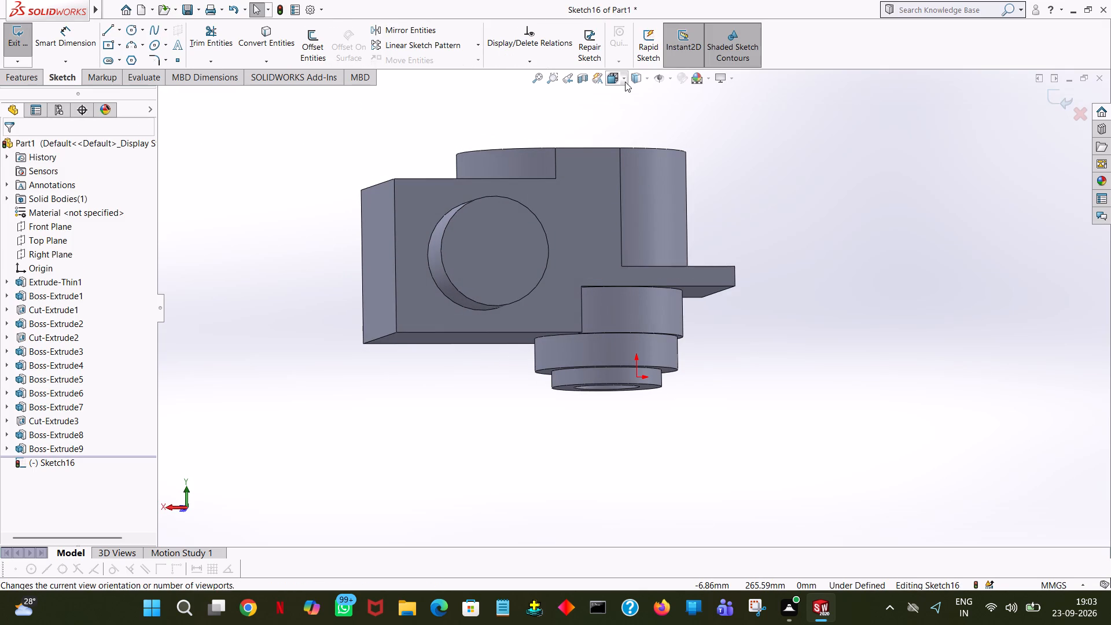
pyautogui.click(625, 78)
pyautogui.click(679, 142)
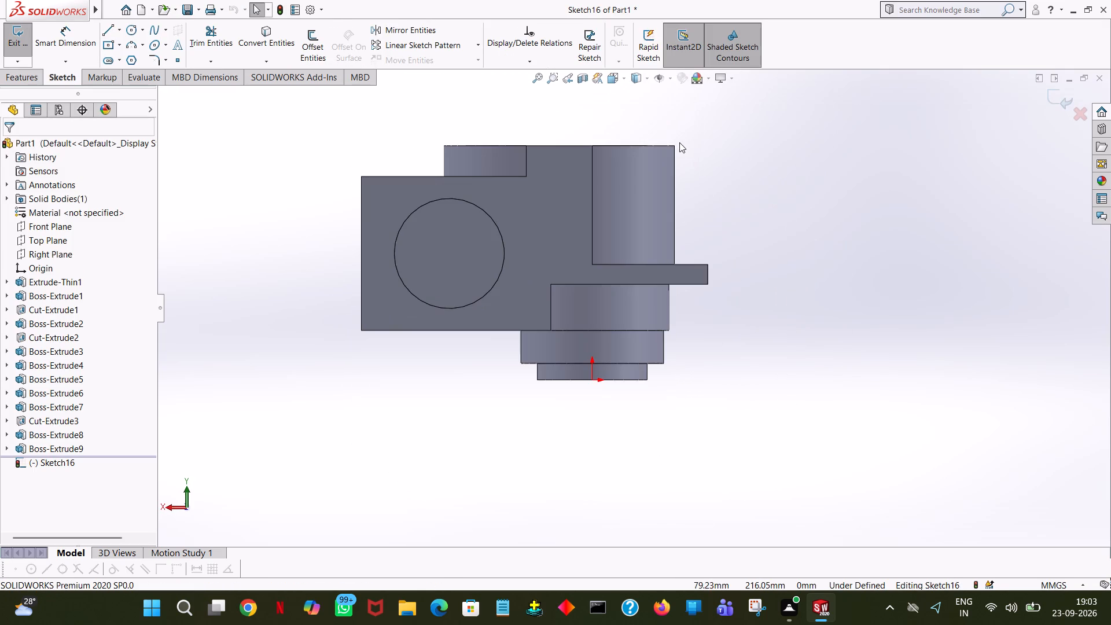
pyautogui.click(129, 31)
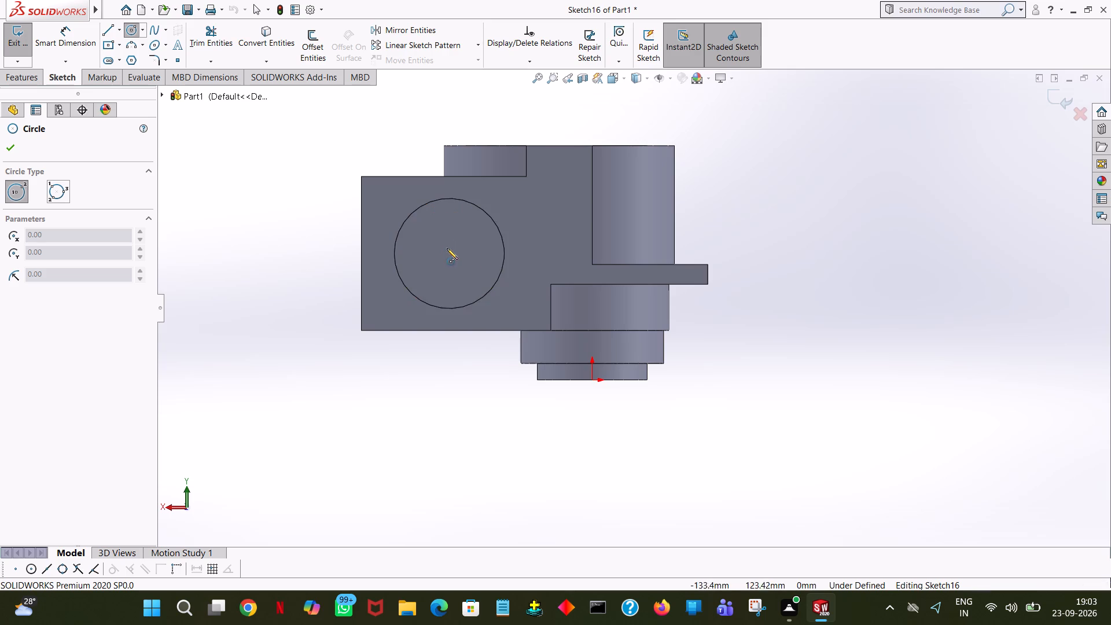
pyautogui.click(450, 255)
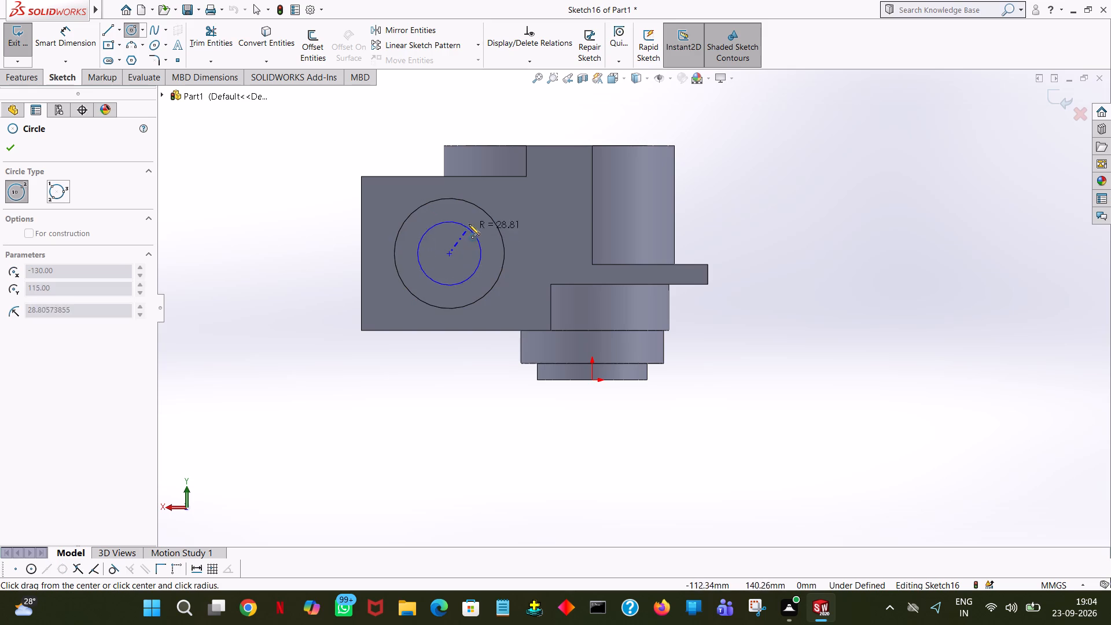
pyautogui.click(469, 222)
pyautogui.write('45')
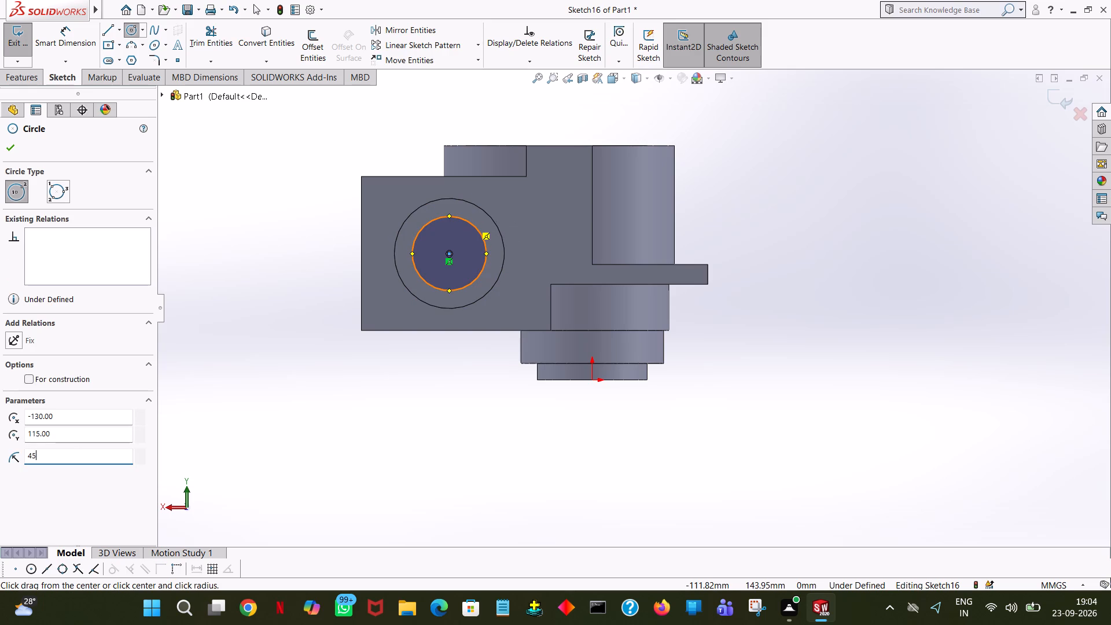
pyautogui.press('Return')
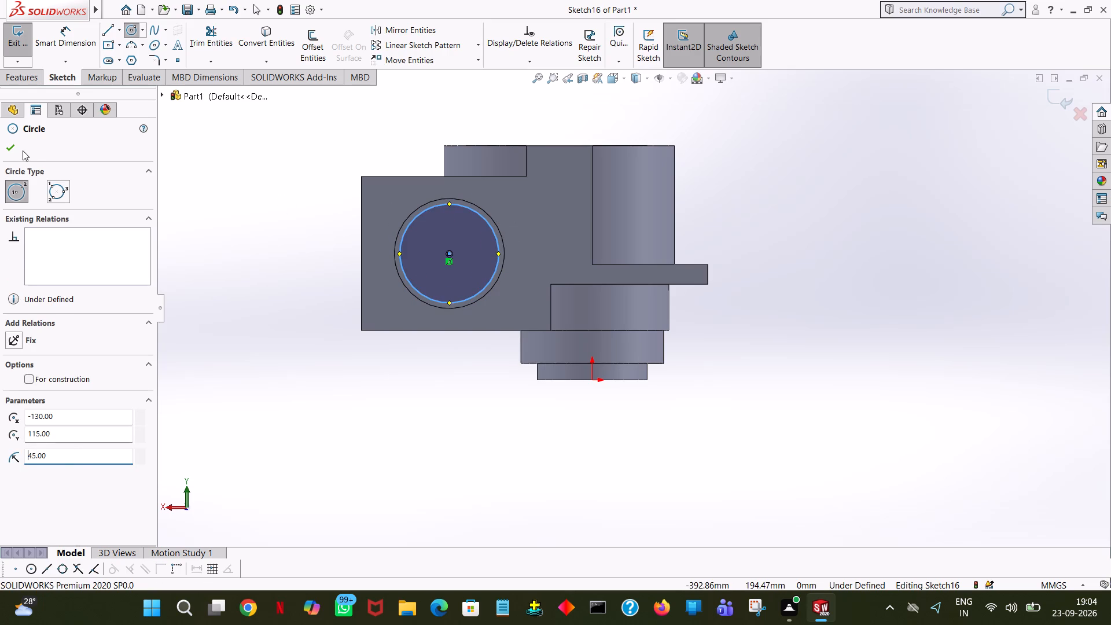
pyautogui.click(5, 145)
# Cut-extrude the 45 mm radius circle into the round boss with a blind depth of 15 mm.
pyautogui.click(14, 81)
pyautogui.click(211, 42)
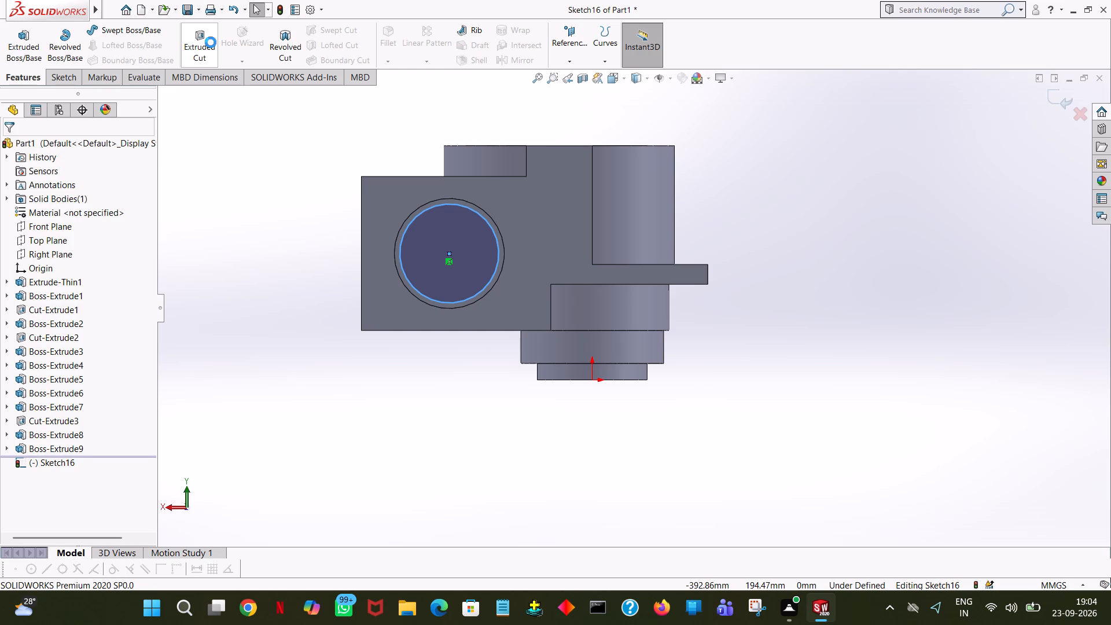
pyautogui.write('15')
pyautogui.press('Return')
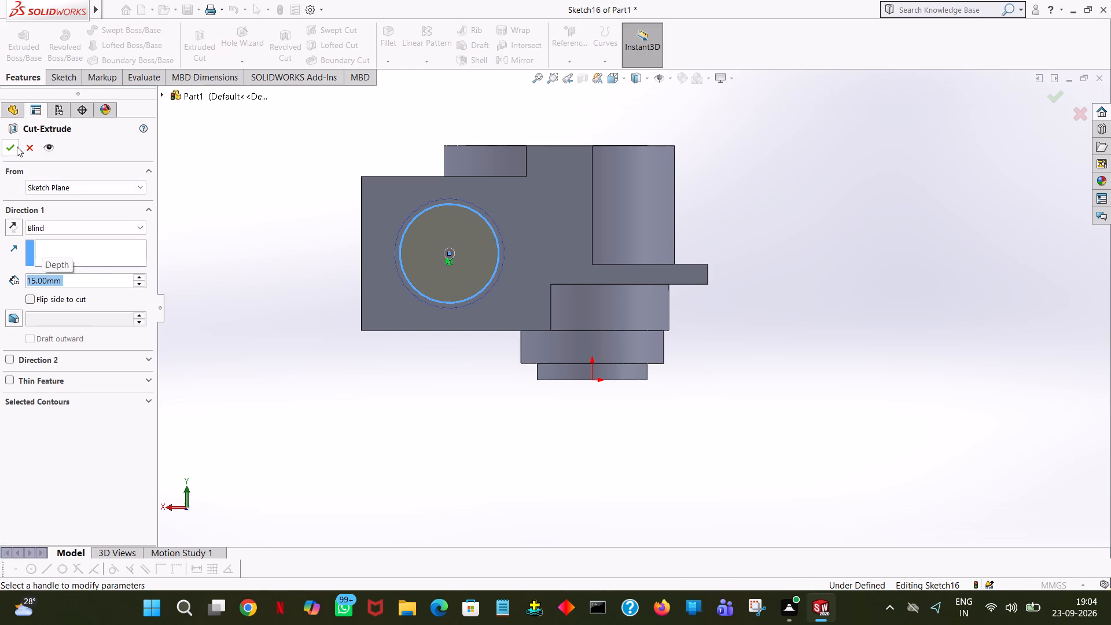
pyautogui.click(17, 146)
pyautogui.click(247, 195)
# Start an extruded-cut sketch on the round recess's floor and draw a concentric circle with a radius of 65/2 mm.
pyautogui.moveTo(266, 204); pyautogui.dragTo(288, 140, button='middle')
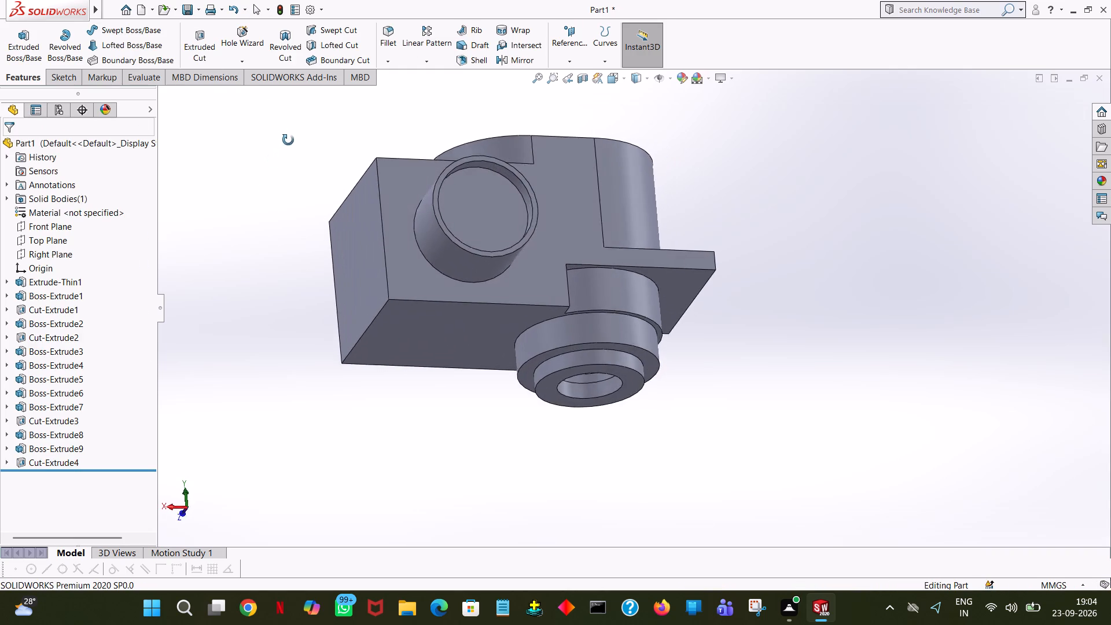
pyautogui.moveTo(288, 140); pyautogui.dragTo(283, 215, button='middle')
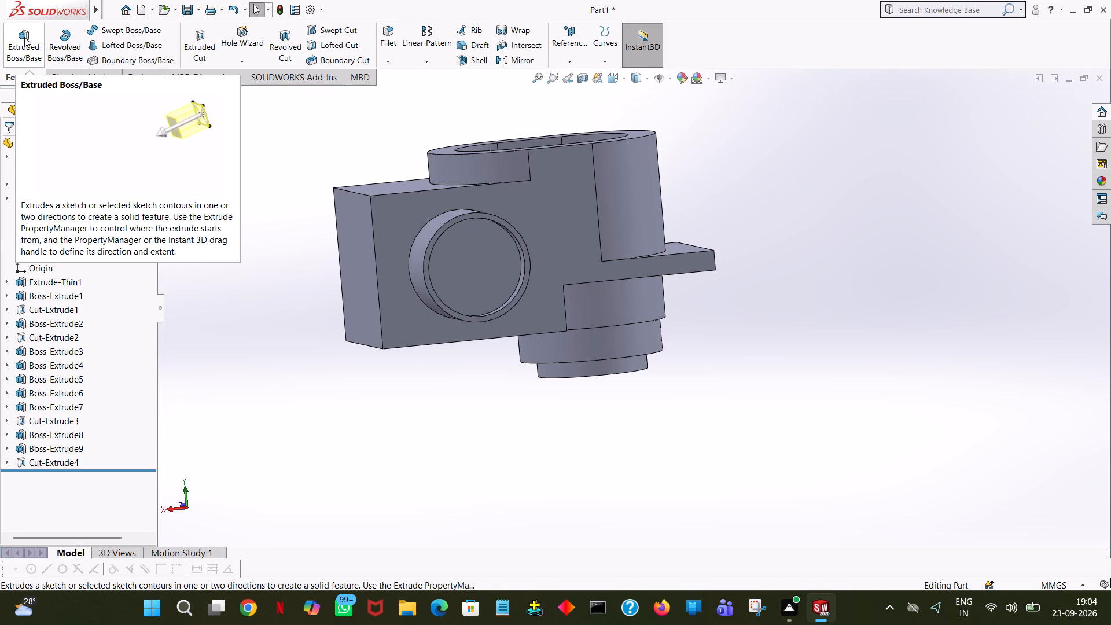
pyautogui.click(200, 38)
pyautogui.click(473, 267)
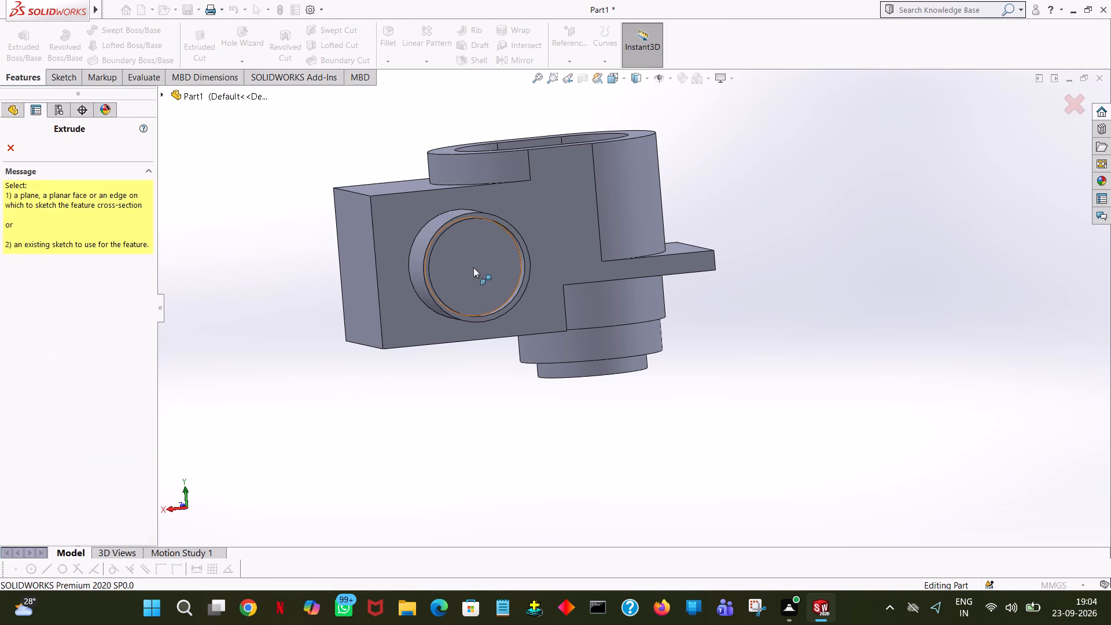
pyautogui.click(627, 78)
pyautogui.click(676, 143)
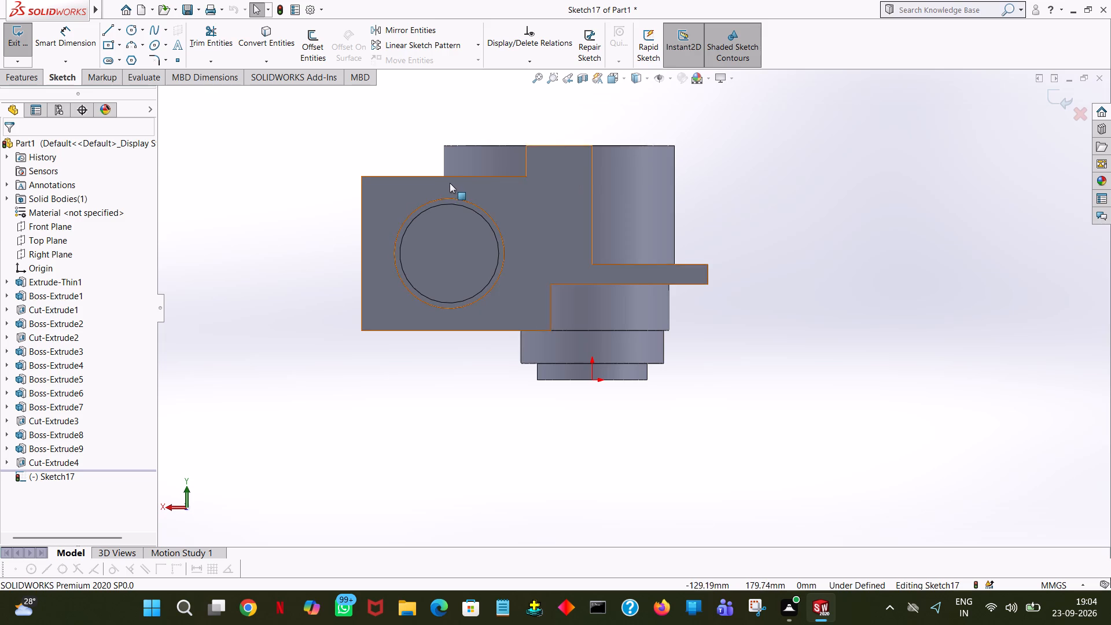
pyautogui.click(438, 230)
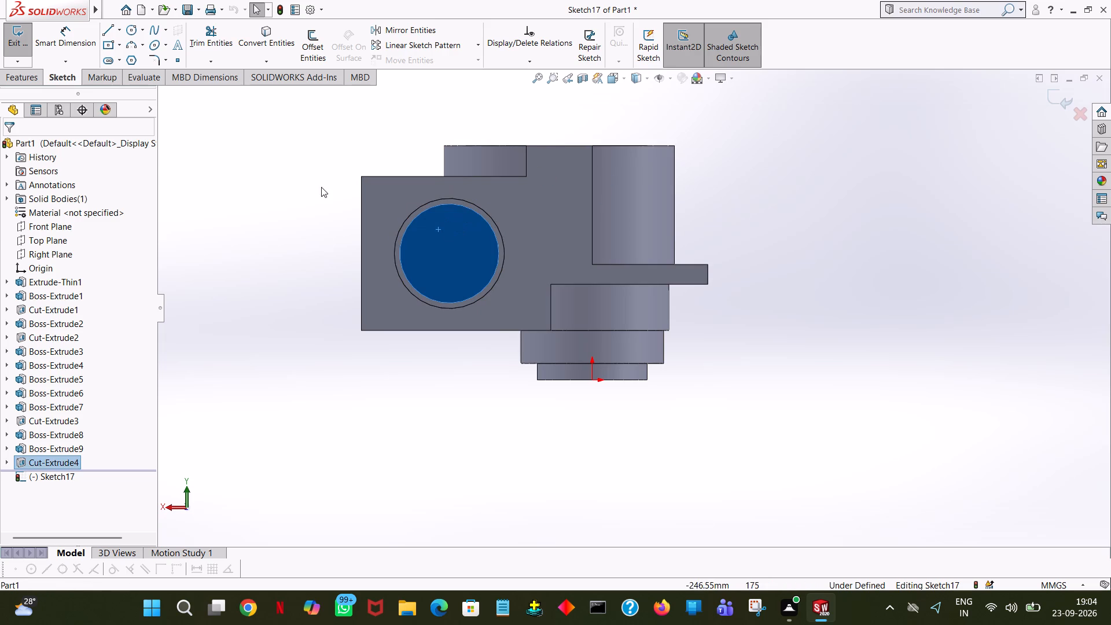
pyautogui.click(321, 187)
pyautogui.click(27, 82)
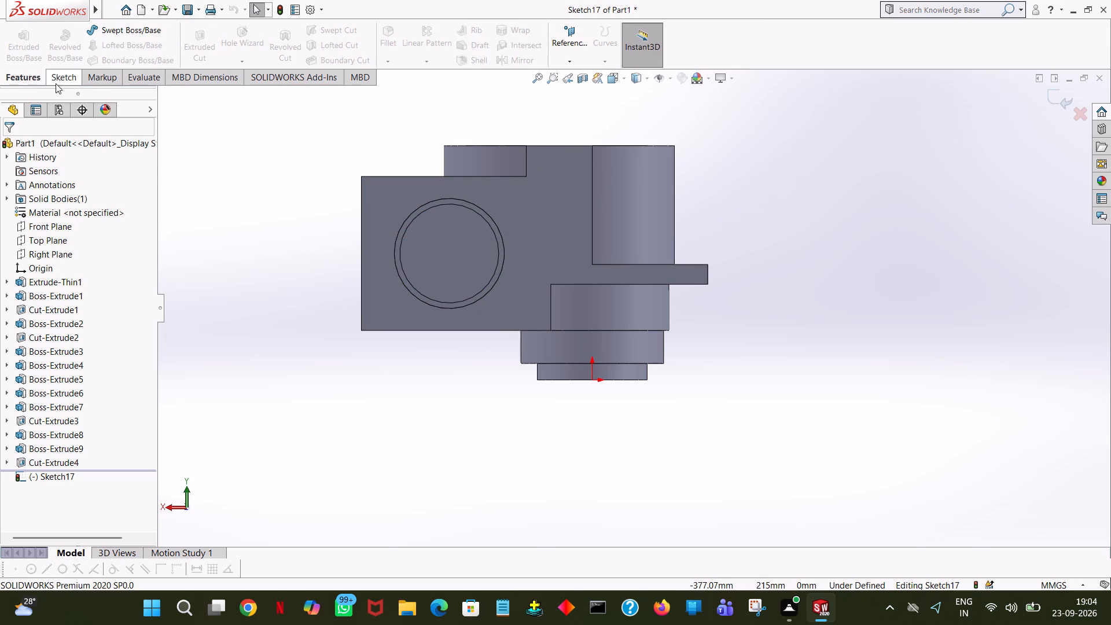
pyautogui.click(67, 72)
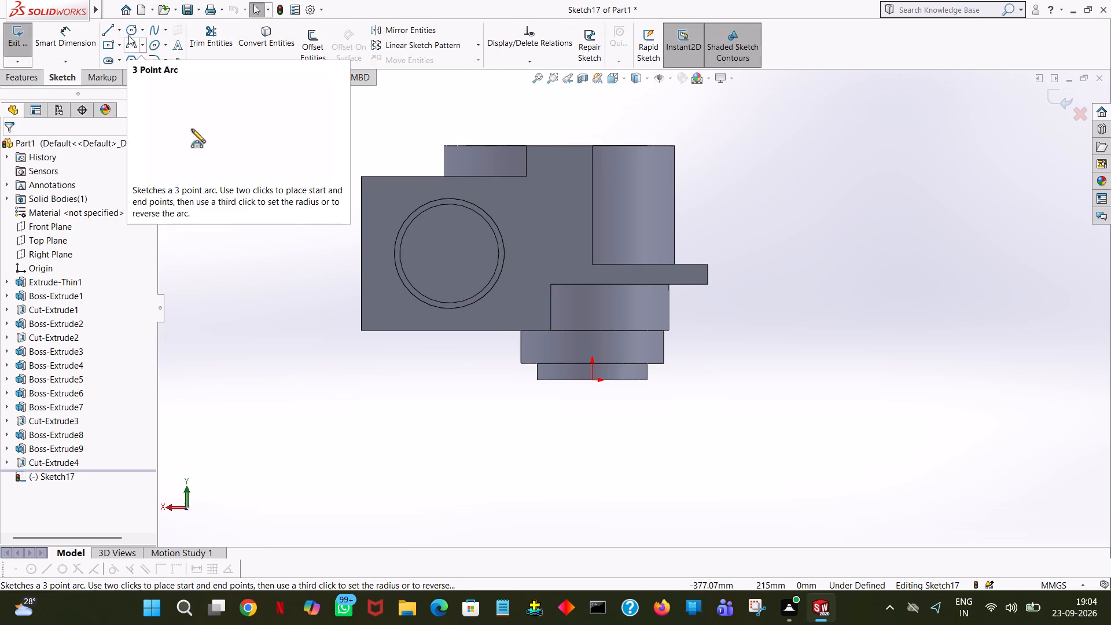
pyautogui.click(128, 31)
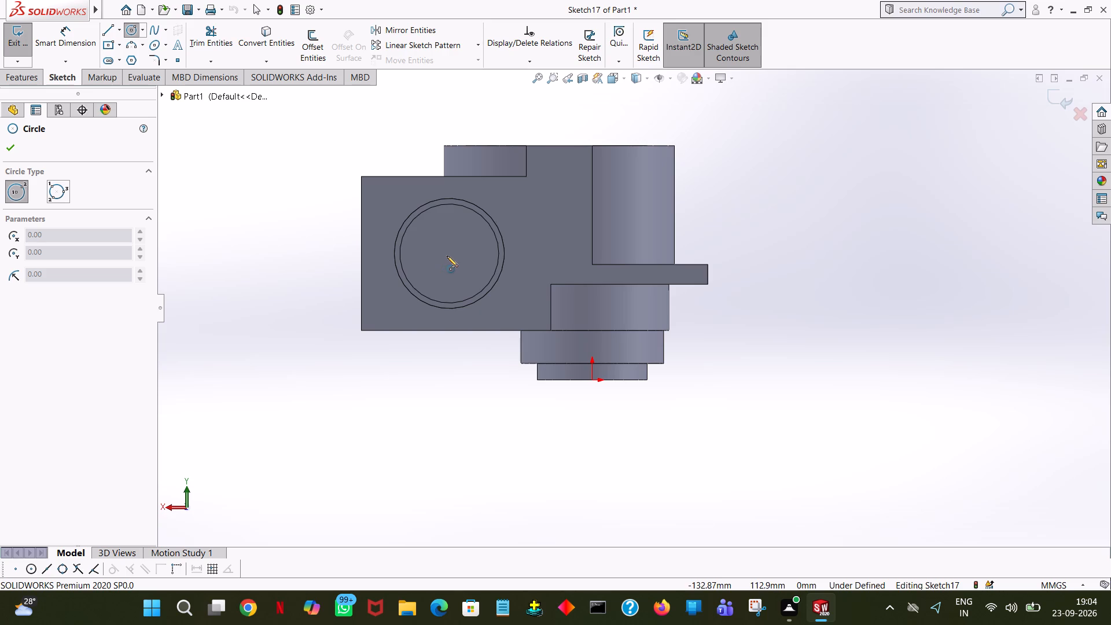
pyautogui.click(448, 255)
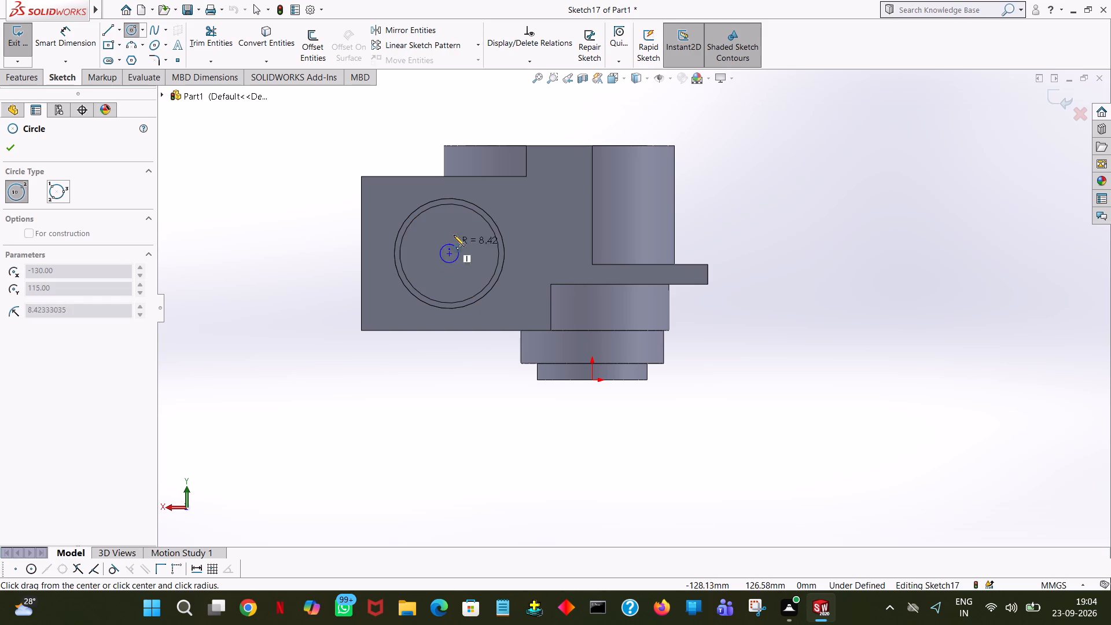
pyautogui.click(458, 219)
pyautogui.write('65/2')
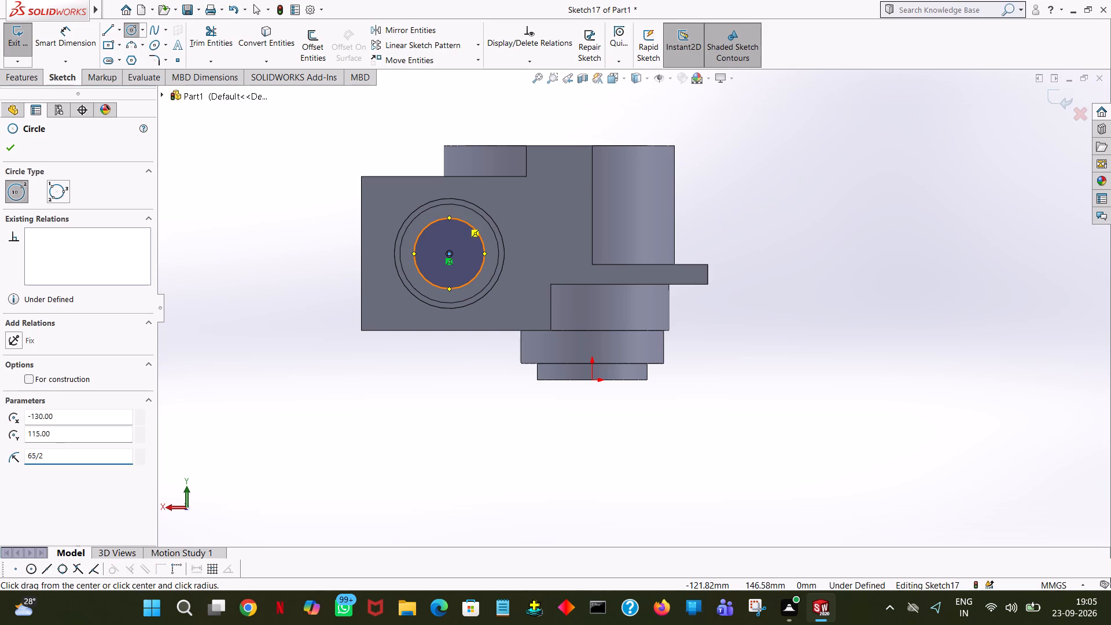
pyautogui.press('Return')
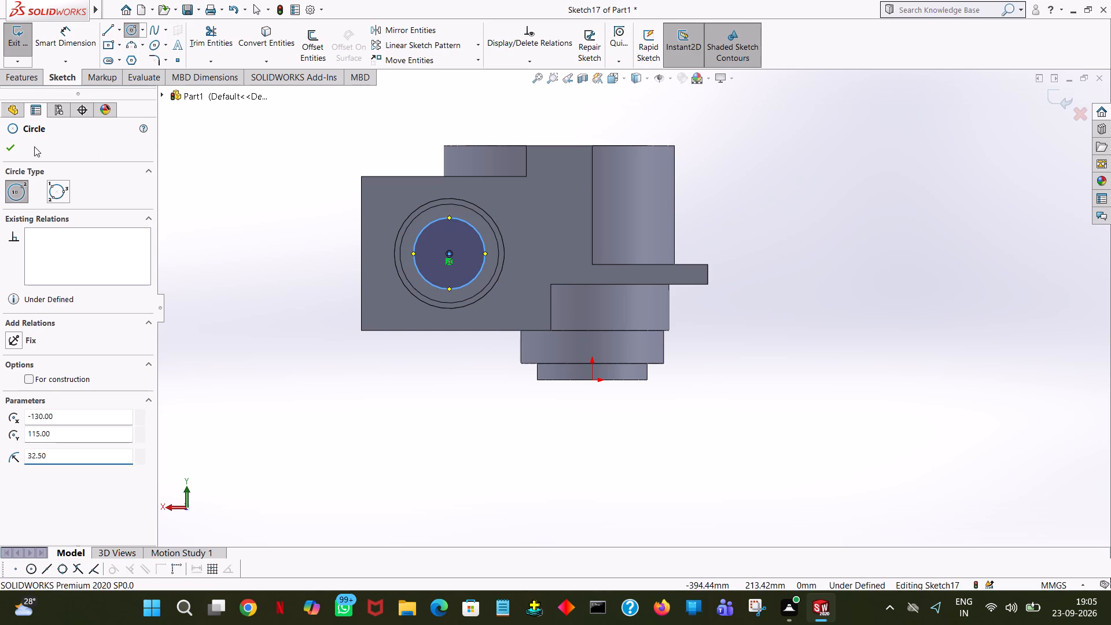
pyautogui.click(6, 146)
# Cut-extrude the 32.5 mm radius circle inward from the recess floor with a blind depth of 15 mm.
pyautogui.click(25, 76)
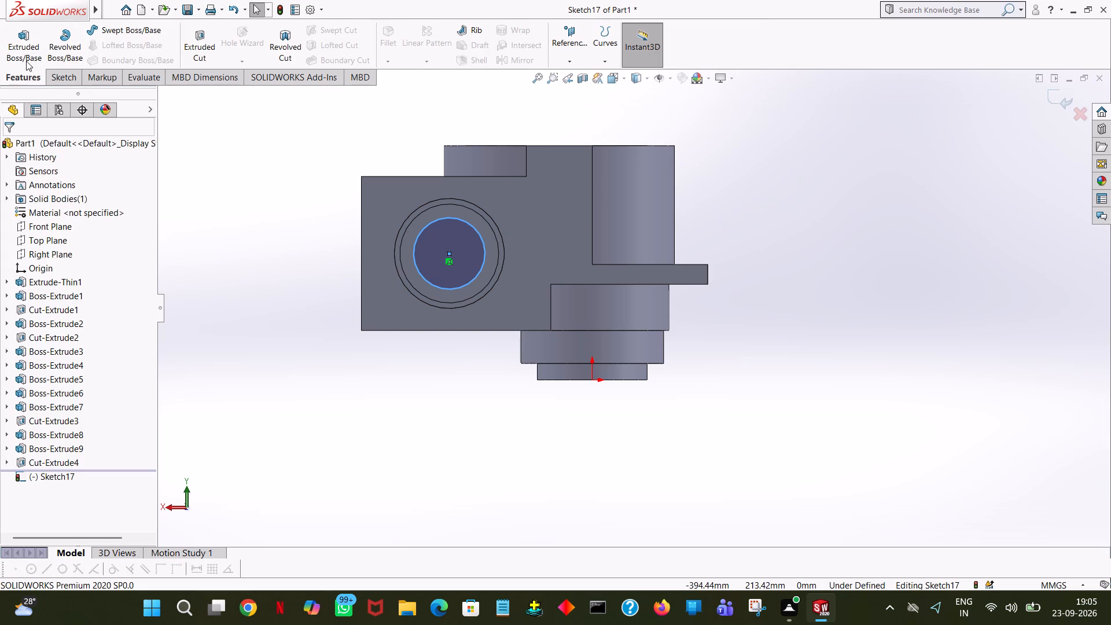
pyautogui.click(201, 39)
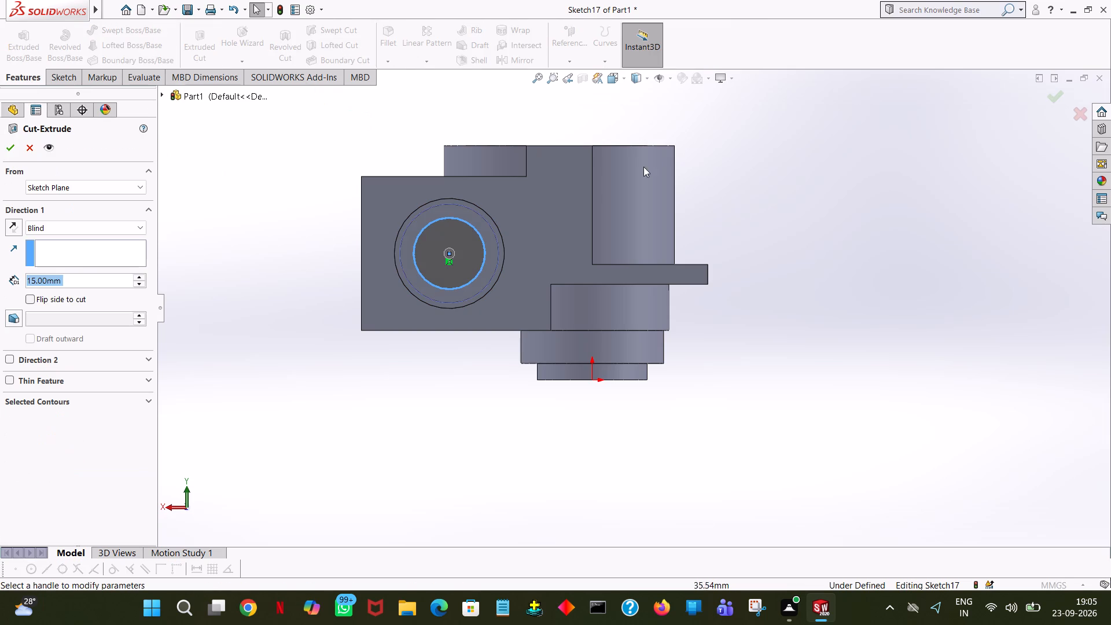
pyautogui.click(2, 146)
pyautogui.moveTo(553, 419); pyautogui.dragTo(572, 311, button='middle')
pyautogui.click(585, 410)
pyautogui.click(833, 414)
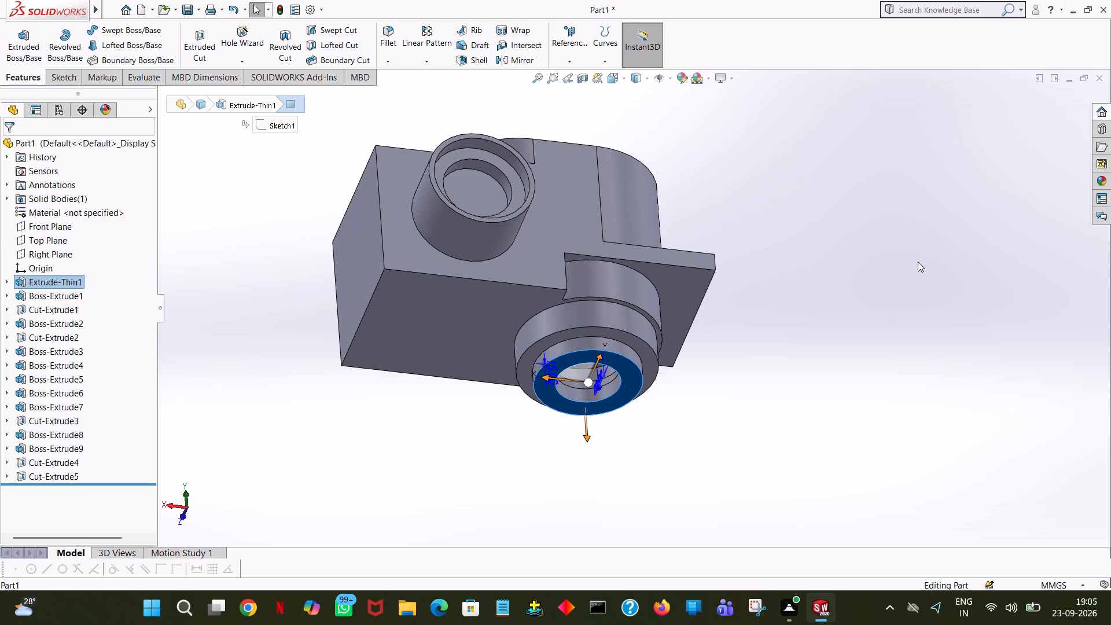
# Start an extruded-cut sketch on the smaller recess's floor and draw a concentric circle with a radius of 55/2 mm.
pyautogui.moveTo(918, 261); pyautogui.dragTo(904, 416, button='middle')
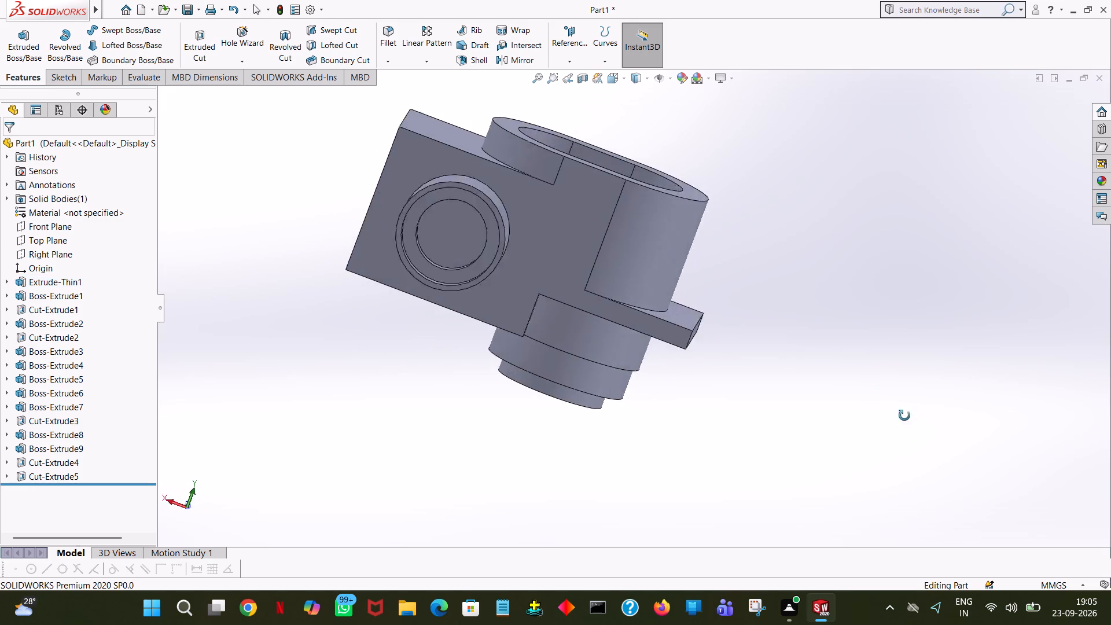
pyautogui.moveTo(904, 416); pyautogui.dragTo(871, 461, button='middle')
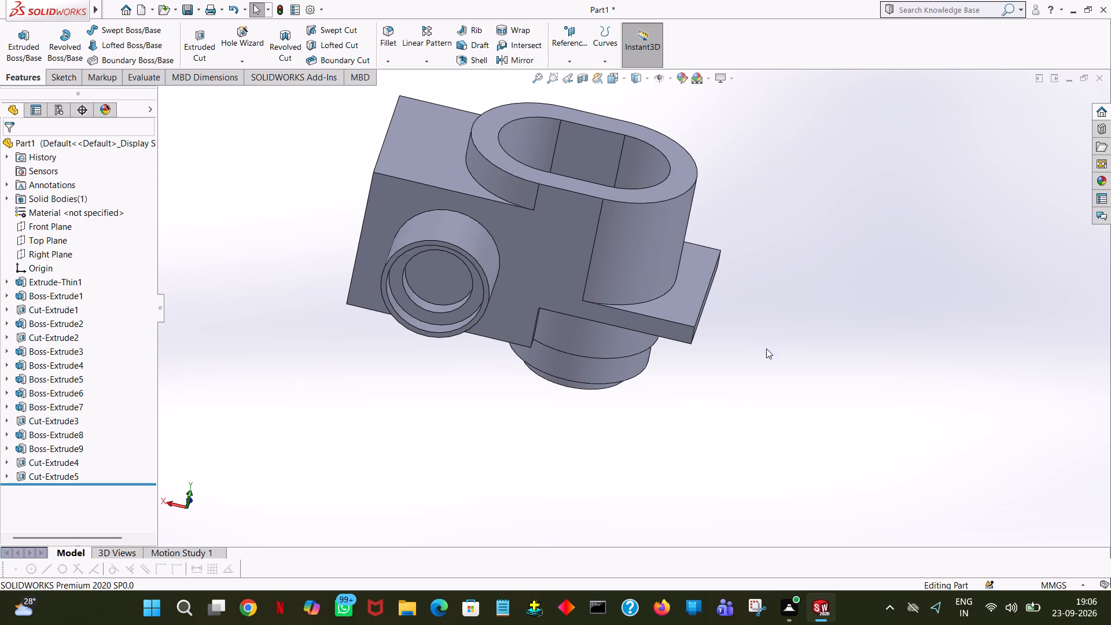
pyautogui.moveTo(878, 165); pyautogui.dragTo(918, 98, button='middle')
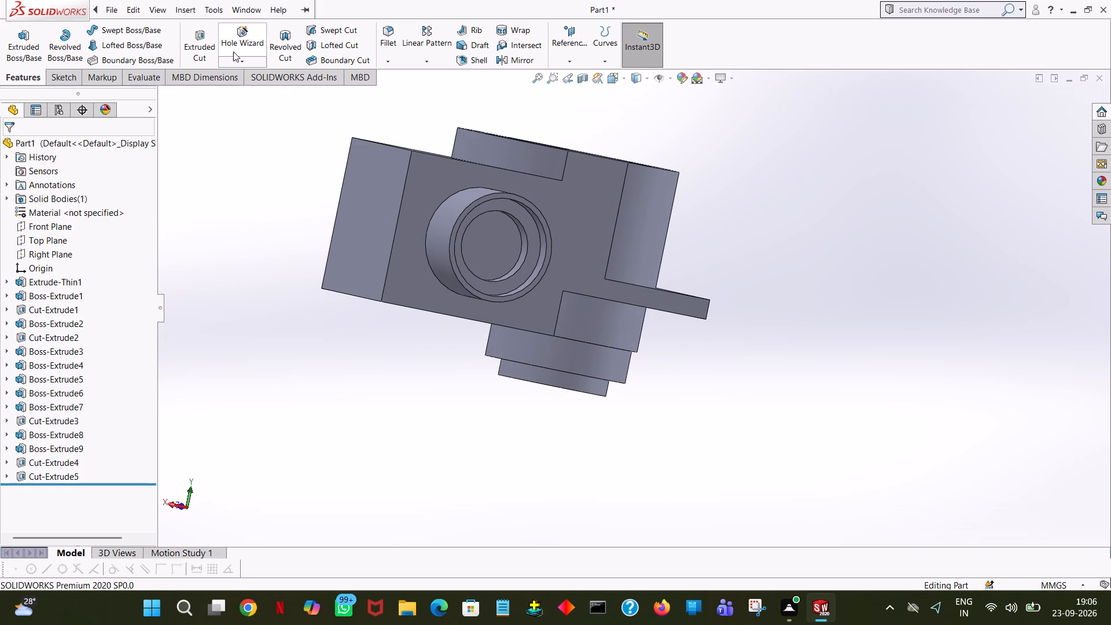
pyautogui.click(206, 42)
pyautogui.click(488, 250)
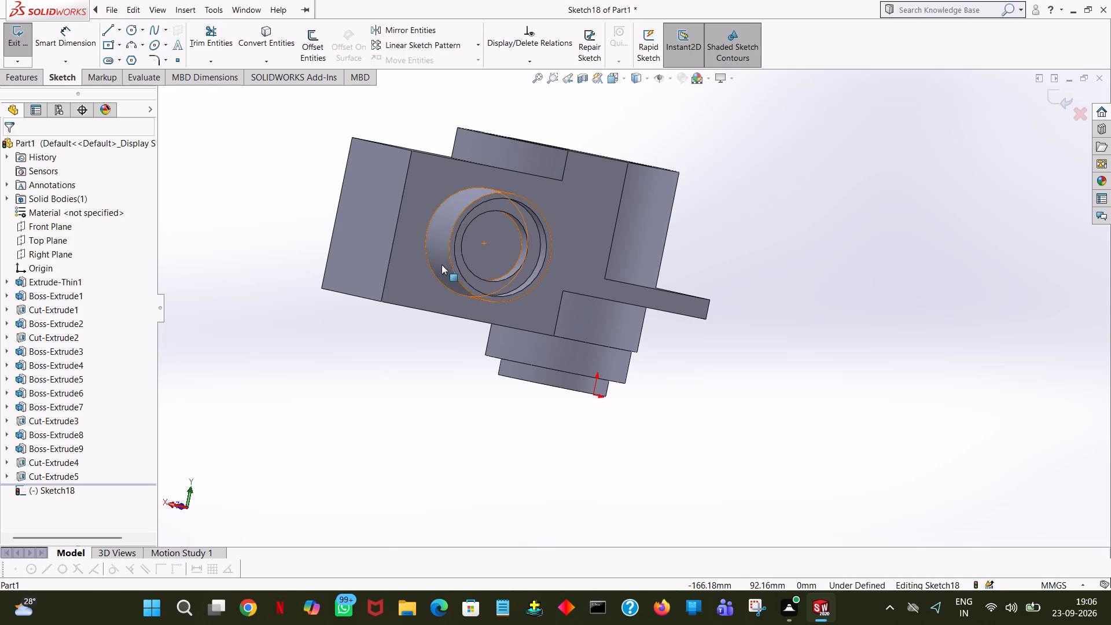
pyautogui.click(503, 244)
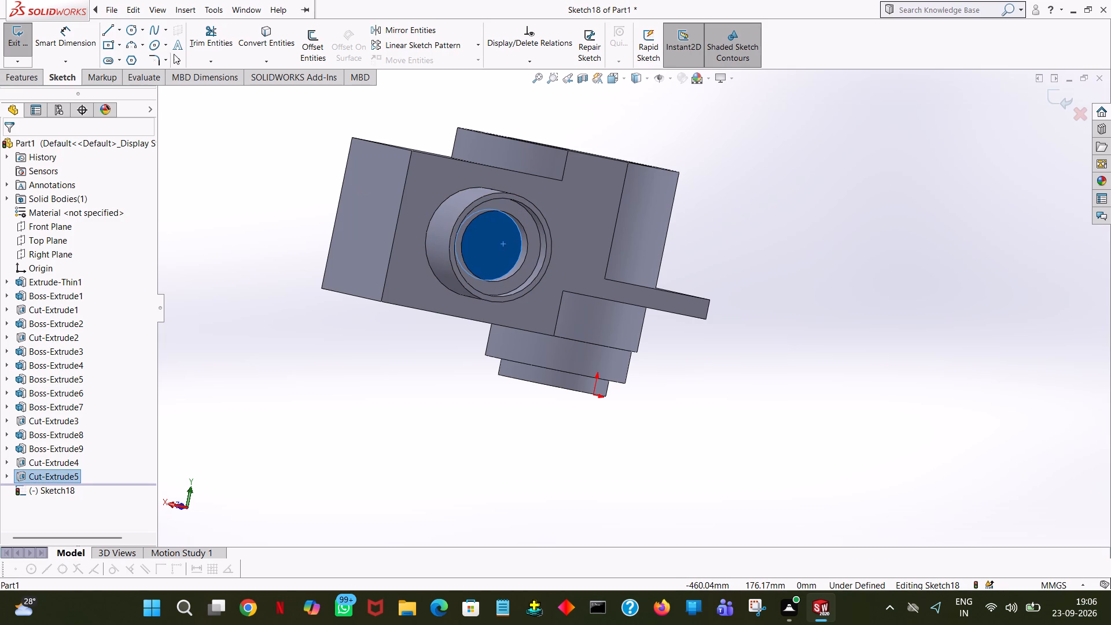
pyautogui.click(133, 28)
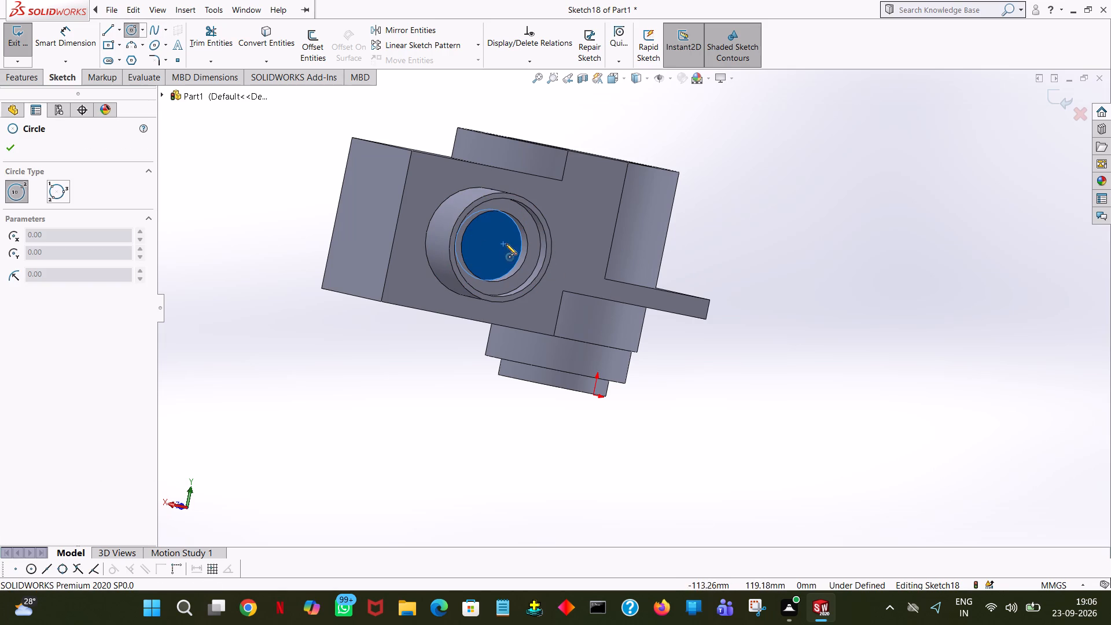
pyautogui.click(490, 245)
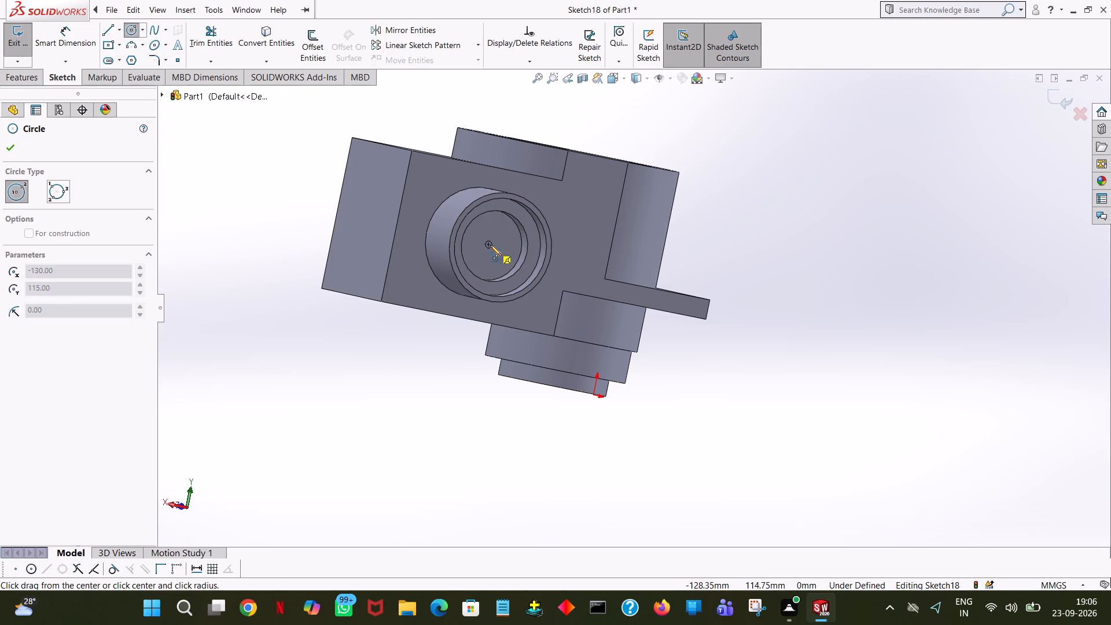
pyautogui.click(508, 216)
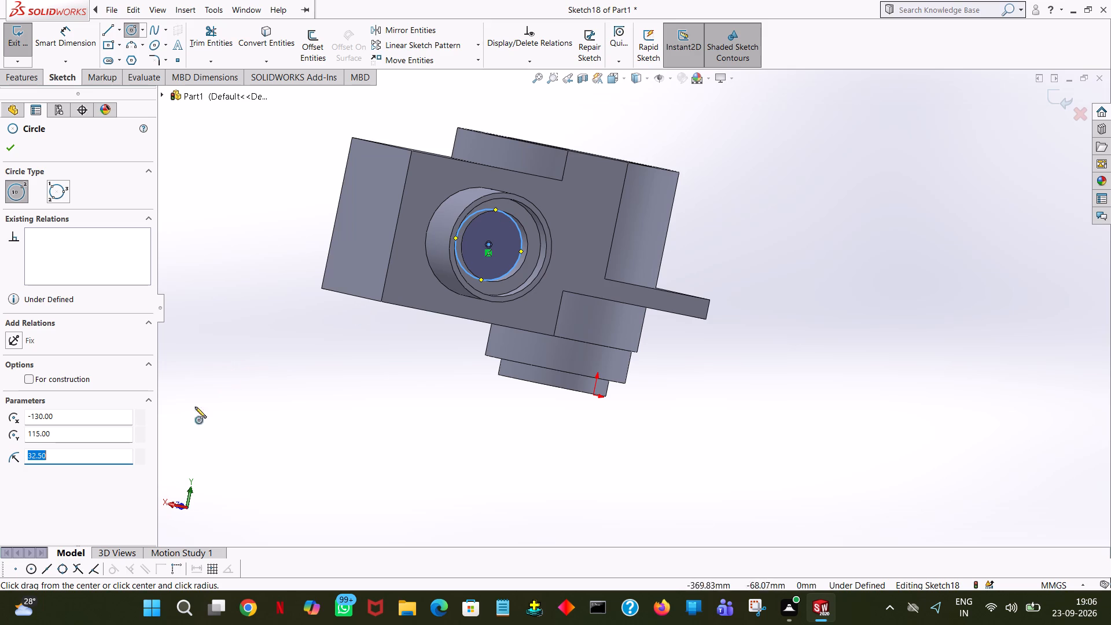
pyautogui.write('55/2')
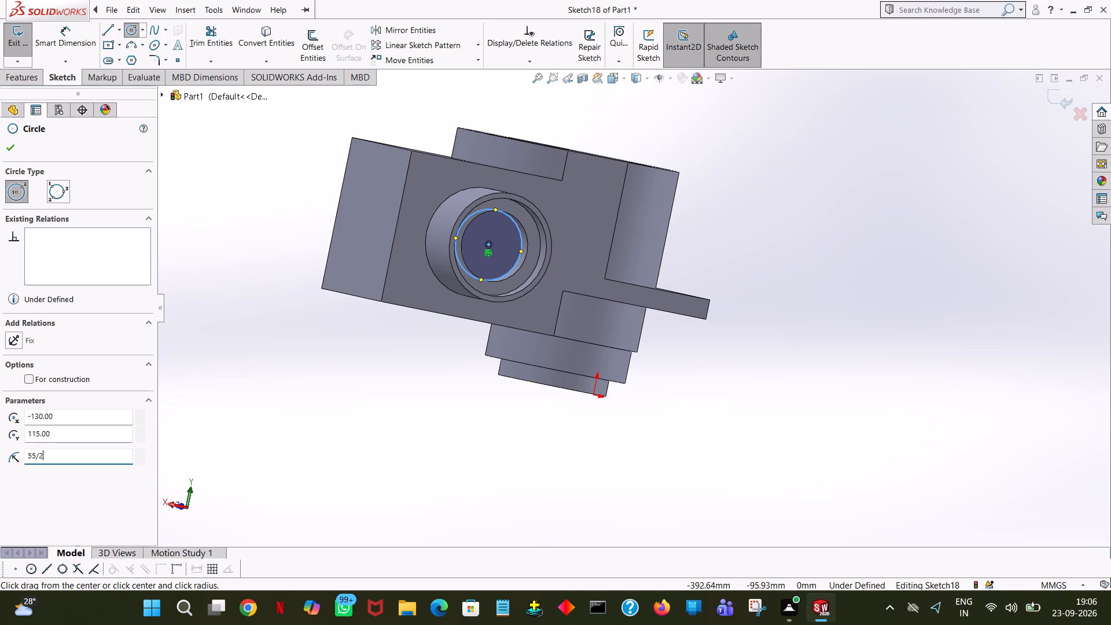
pyautogui.press('Return')
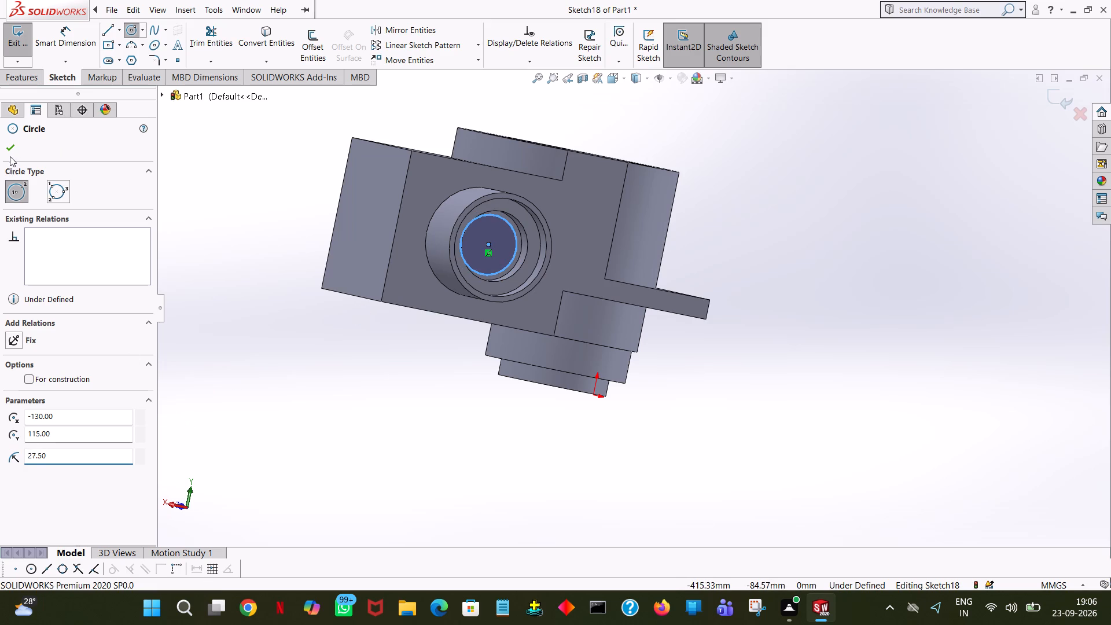
pyautogui.click(10, 156)
# Cut-extrude the 27.5 mm radius circle inward from the smaller recess's floor with a blind depth of 80-15 mm (65 mm).
pyautogui.click(25, 80)
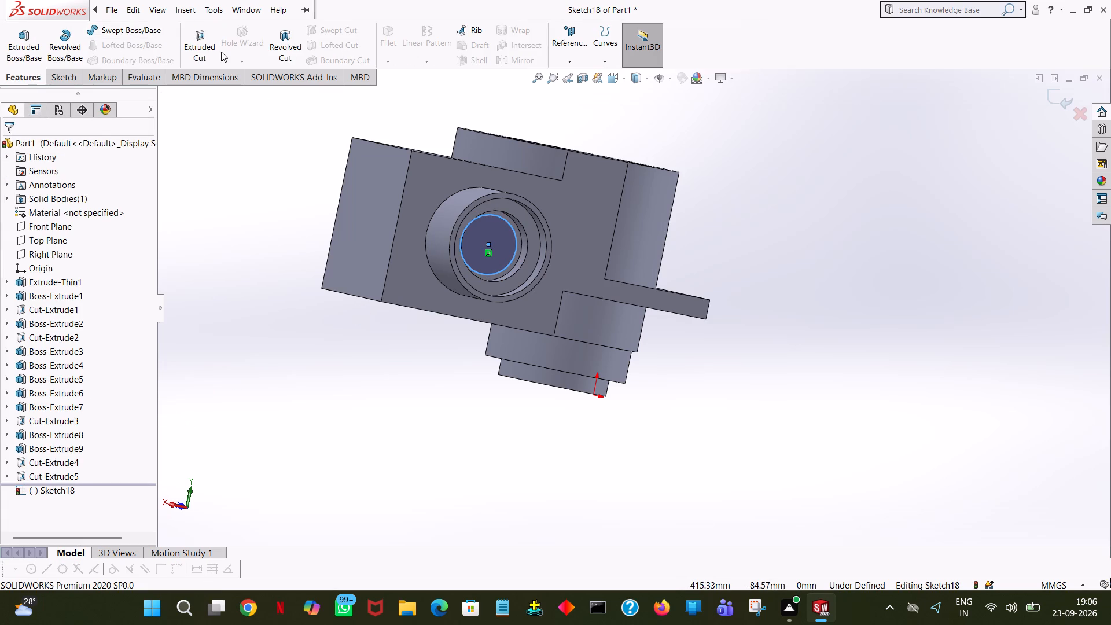
pyautogui.click(193, 48)
pyautogui.moveTo(897, 427); pyautogui.dragTo(924, 199, button='middle')
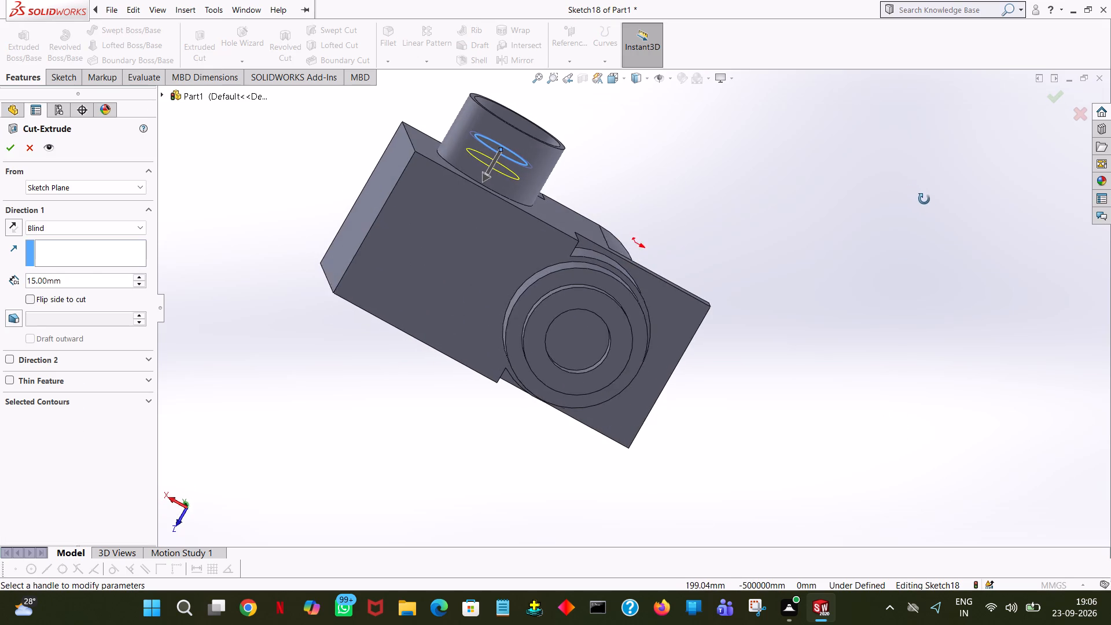
pyautogui.moveTo(924, 199); pyautogui.dragTo(929, 204, button='middle')
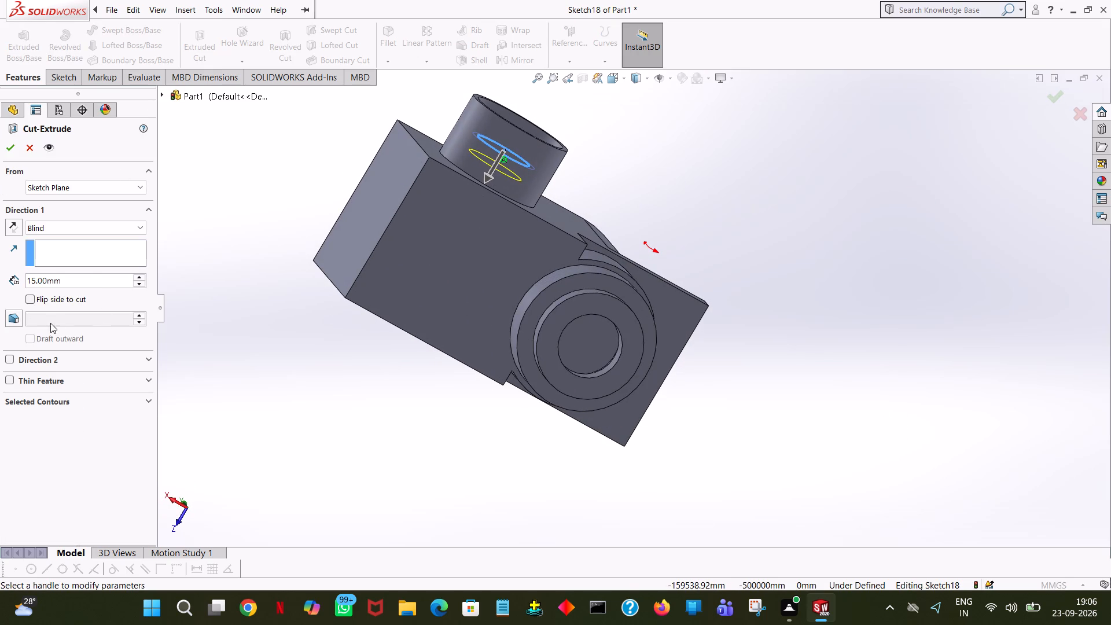
pyautogui.doubleClick(85, 282)
pyautogui.write('80')
pyautogui.press('-')
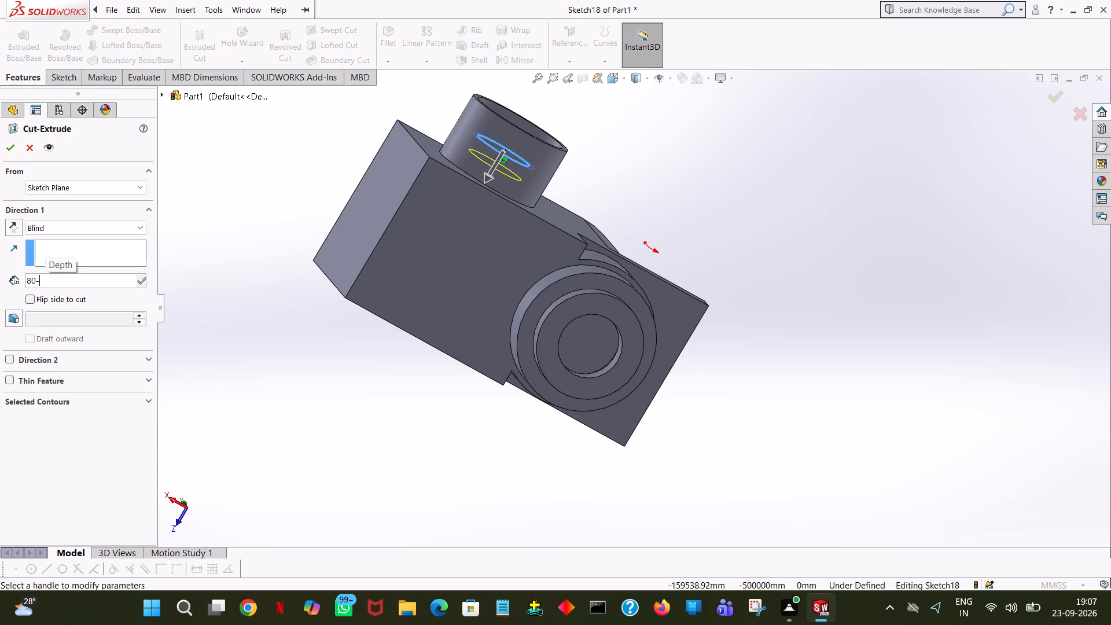
pyautogui.press('1')
pyautogui.press('5')
pyautogui.press('Return')
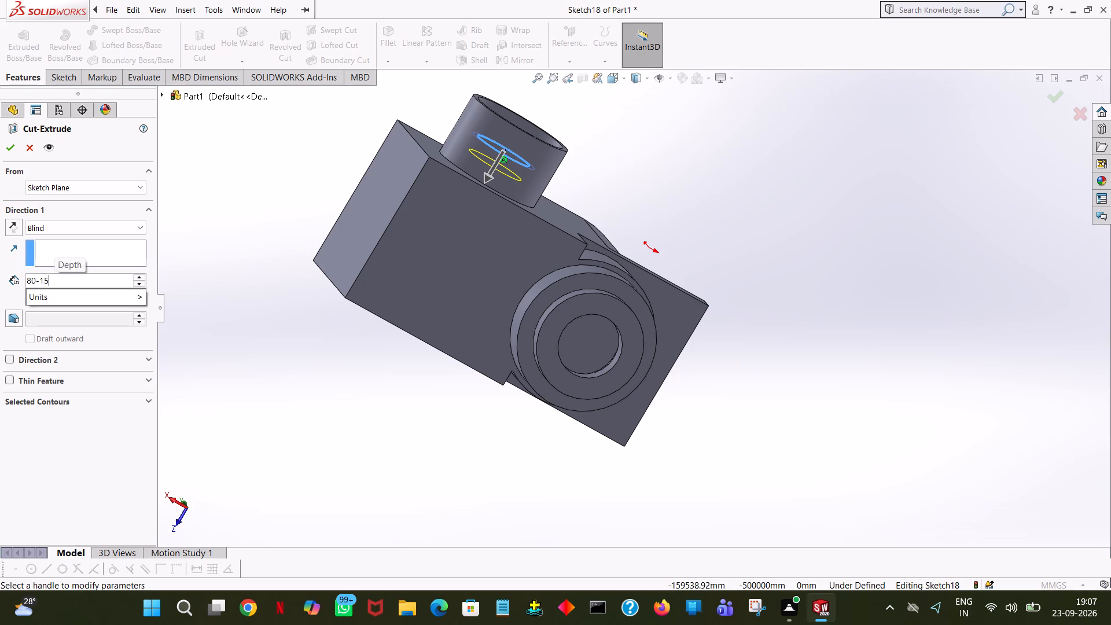
pyautogui.click(6, 150)
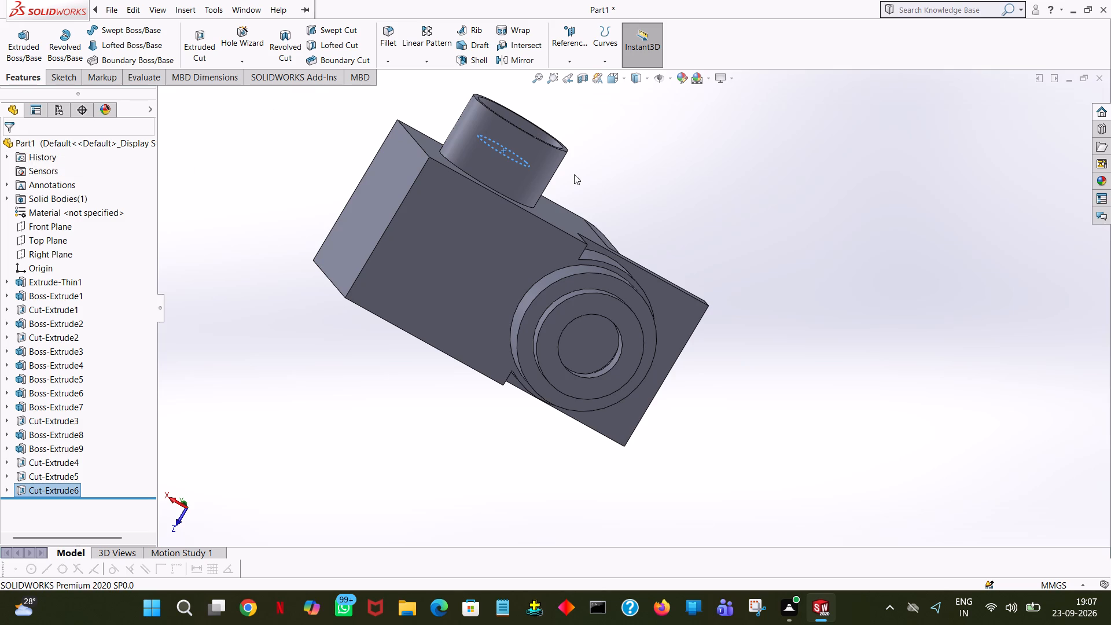
pyautogui.click(698, 174)
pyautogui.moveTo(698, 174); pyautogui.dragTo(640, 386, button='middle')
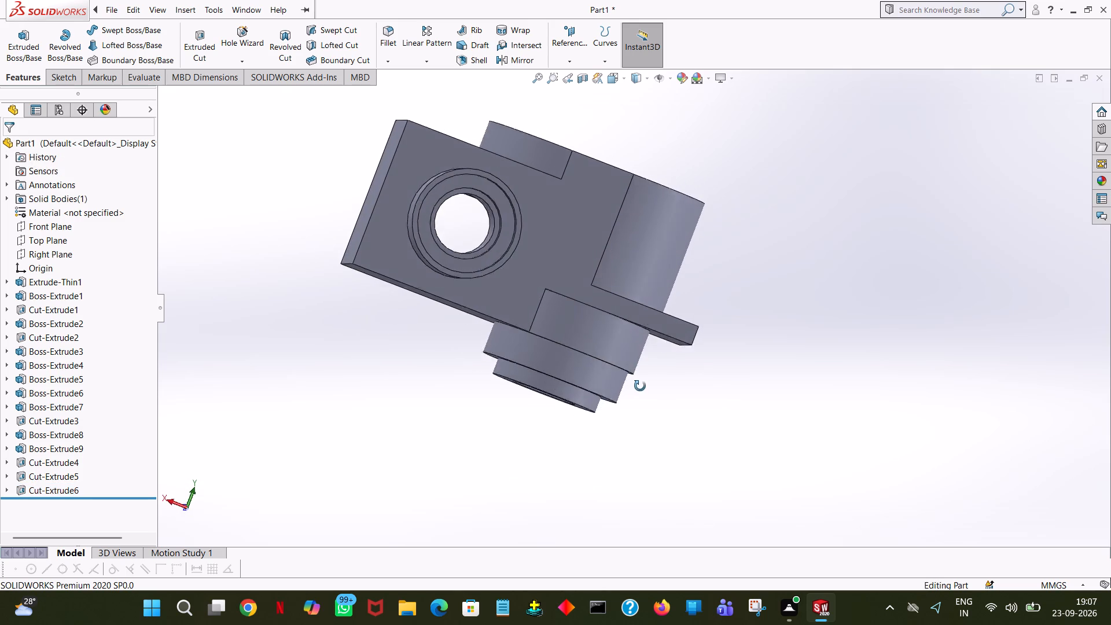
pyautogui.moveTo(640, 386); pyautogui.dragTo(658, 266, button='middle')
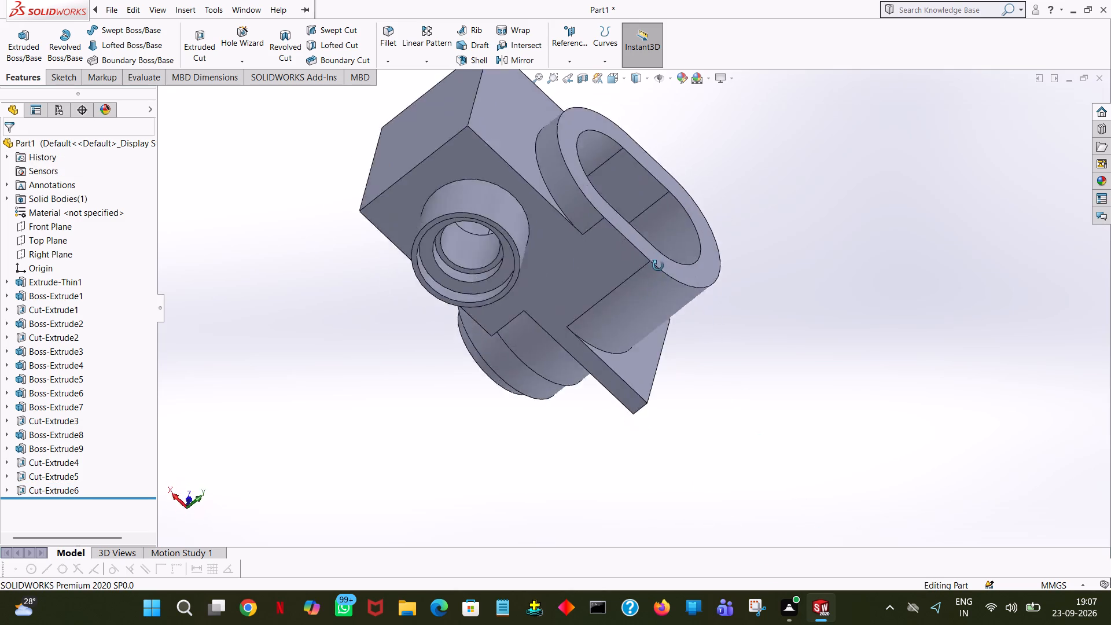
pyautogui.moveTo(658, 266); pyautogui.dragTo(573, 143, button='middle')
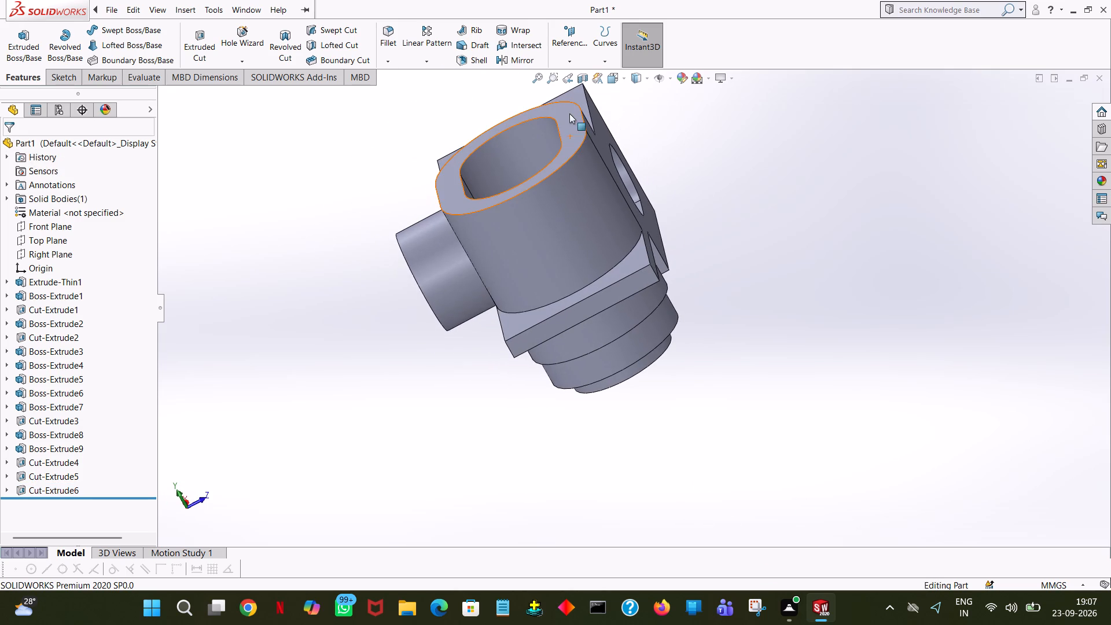
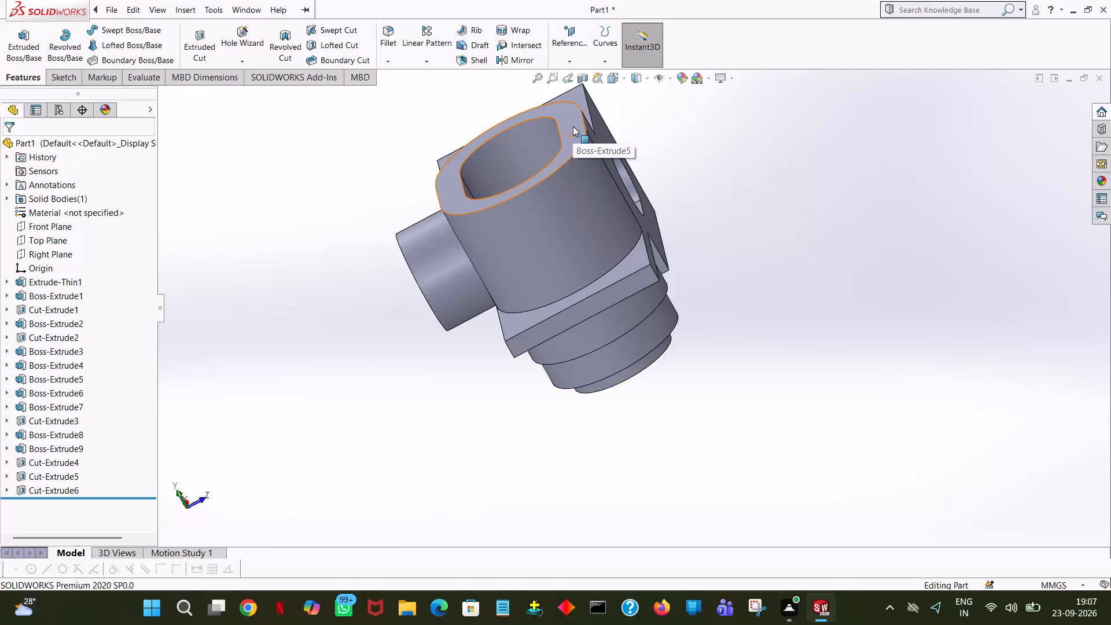
# Add a 16 mm face fillet between the rectangular block's flat end face and the side face containing the slot-shaped opening.
pyautogui.moveTo(654, 166); pyautogui.dragTo(658, 302, button='middle')
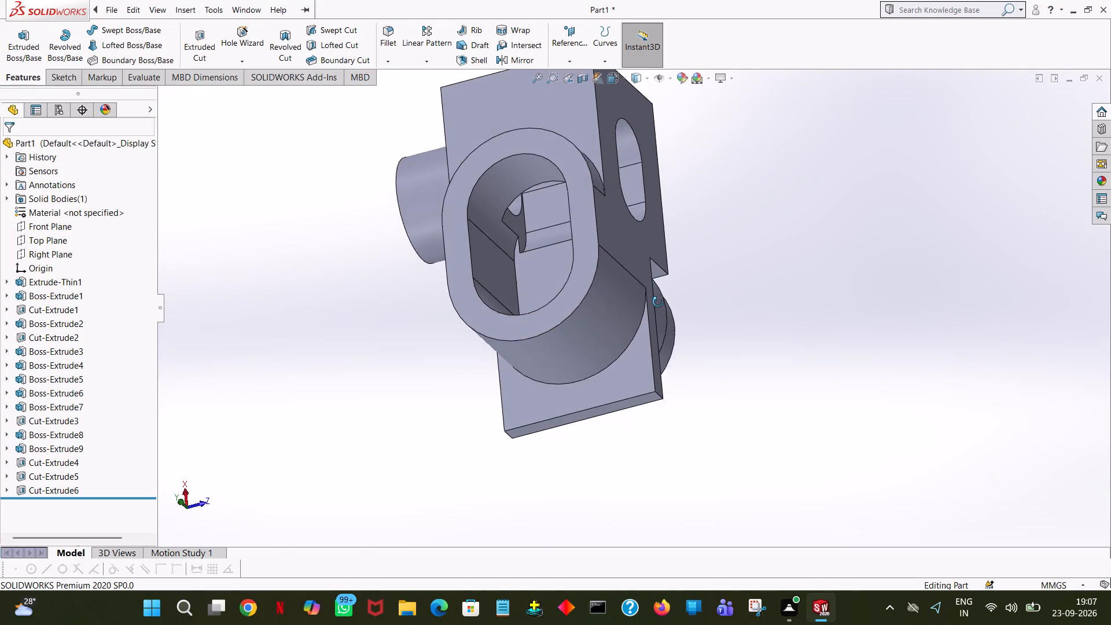
pyautogui.moveTo(658, 302); pyautogui.dragTo(886, 289, button='middle')
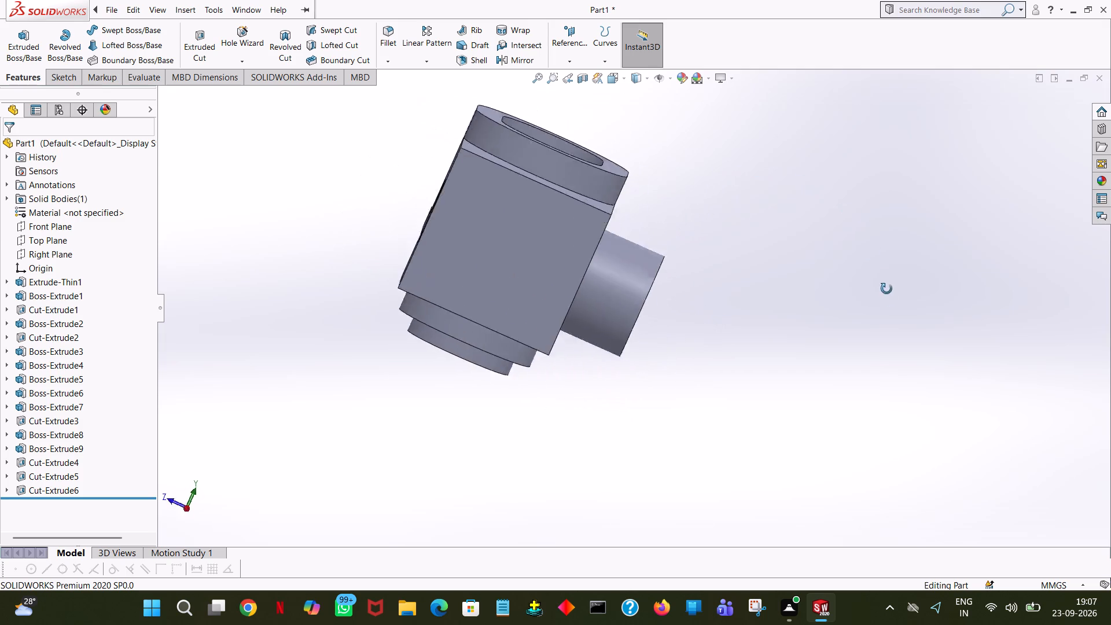
pyautogui.moveTo(886, 289); pyautogui.dragTo(888, 421, button='middle')
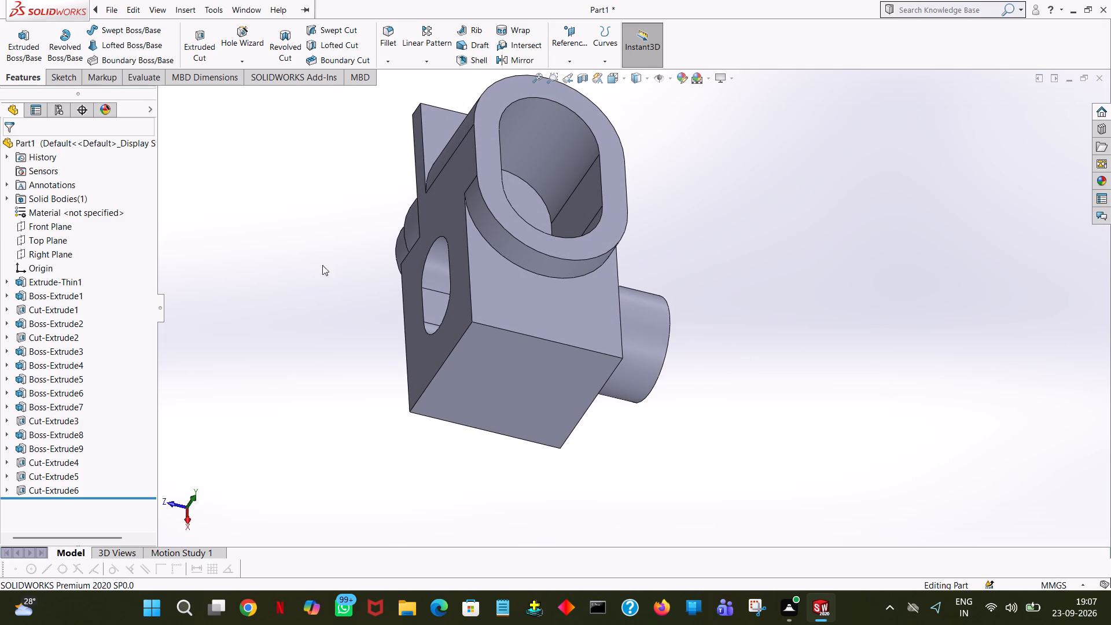
pyautogui.click(384, 127)
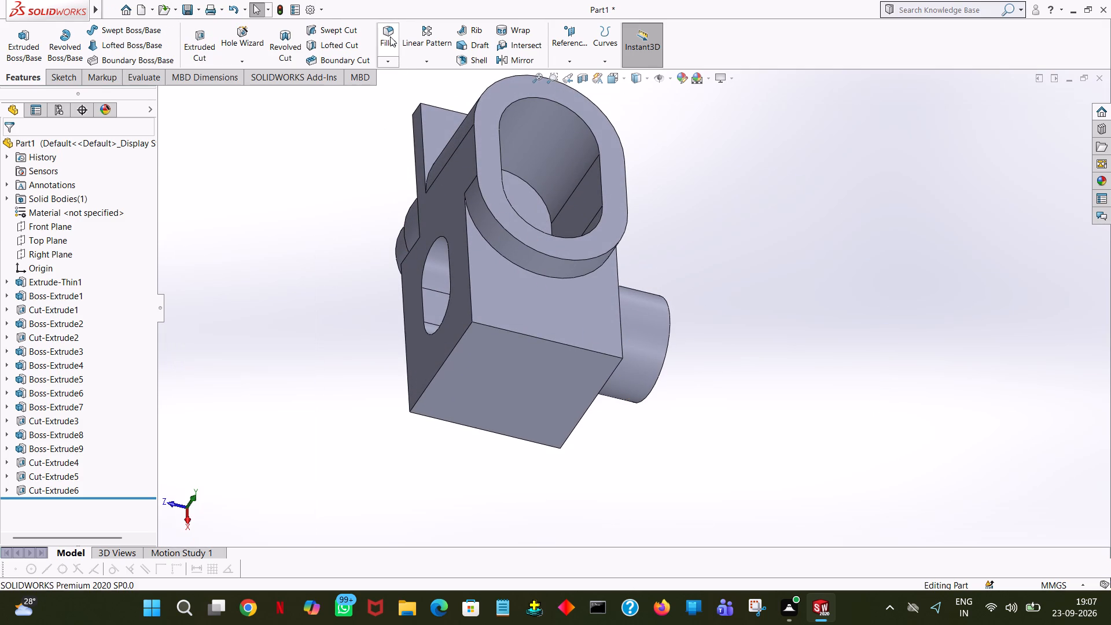
pyautogui.click(390, 36)
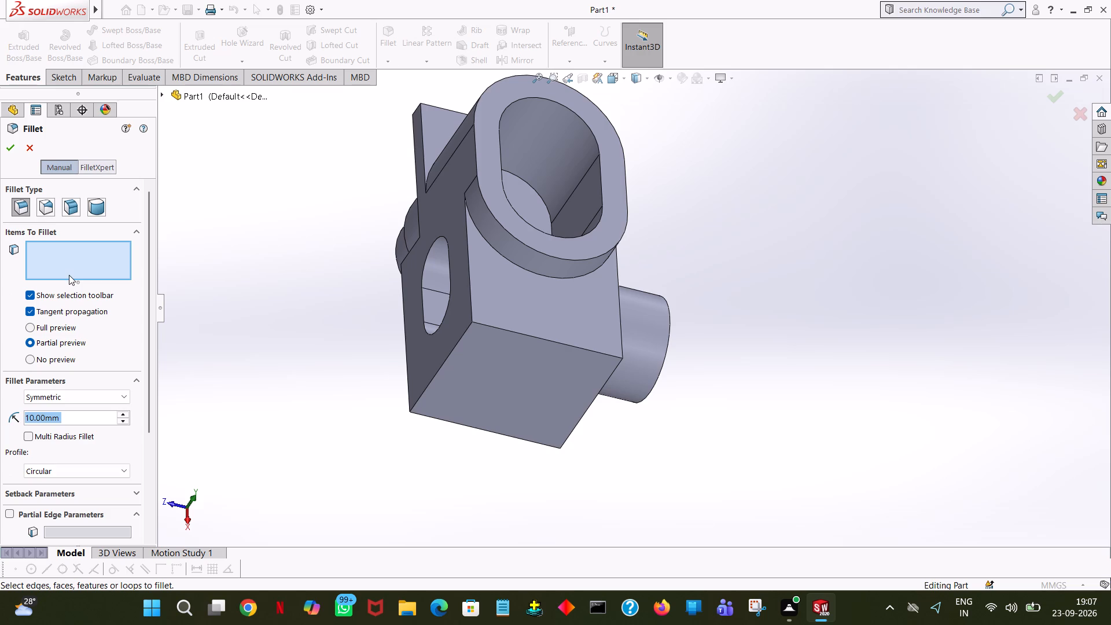
pyautogui.write('16')
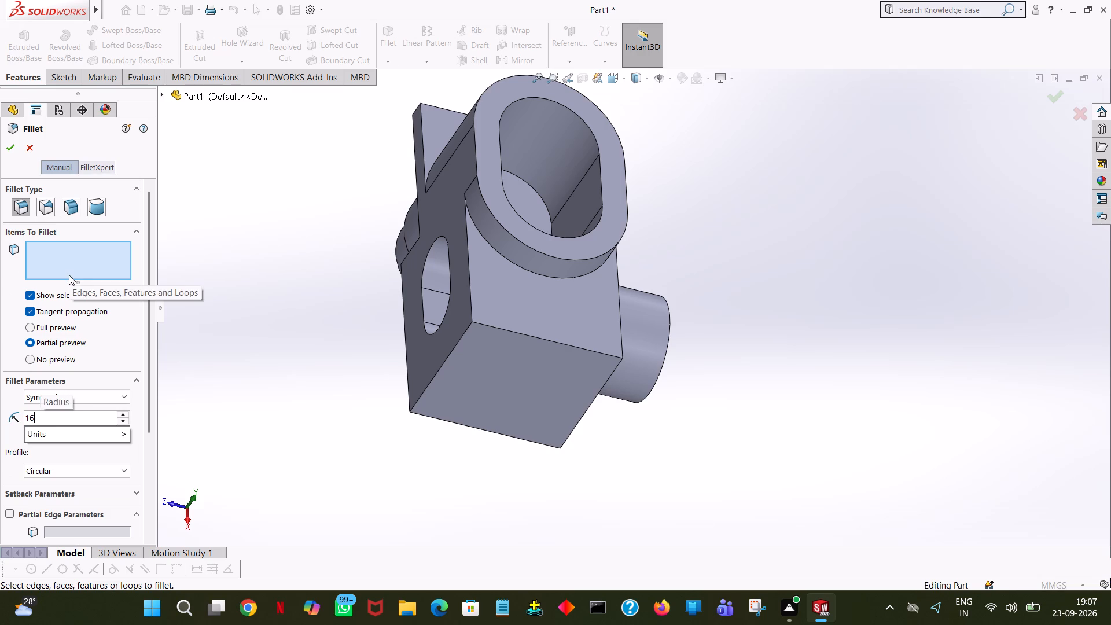
pyautogui.click(231, 267)
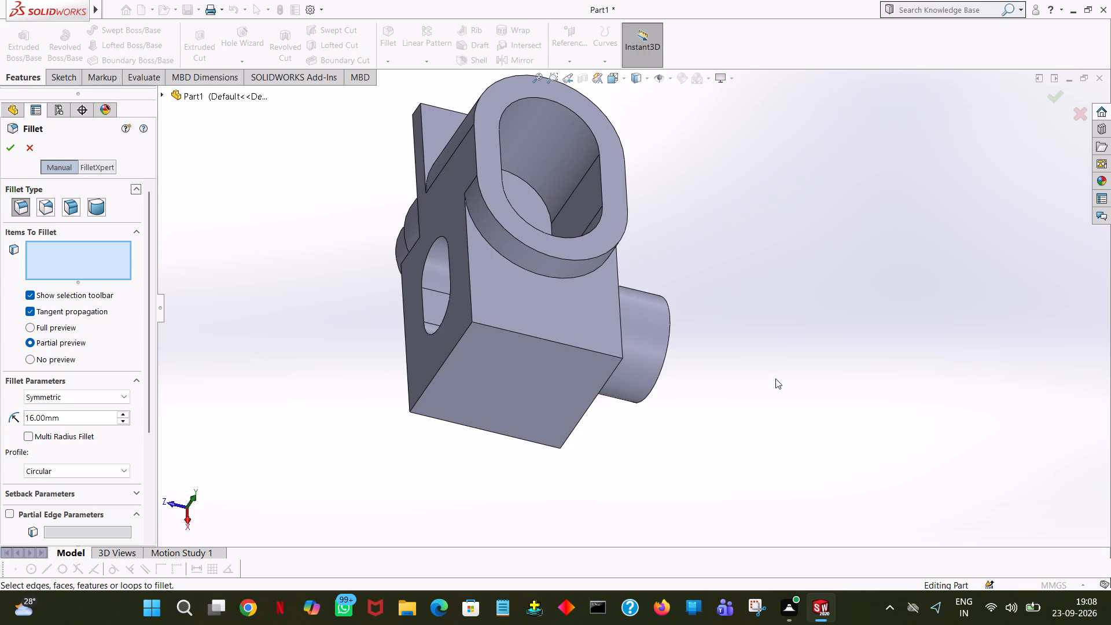
pyautogui.moveTo(775, 378); pyautogui.dragTo(730, 319, button='middle')
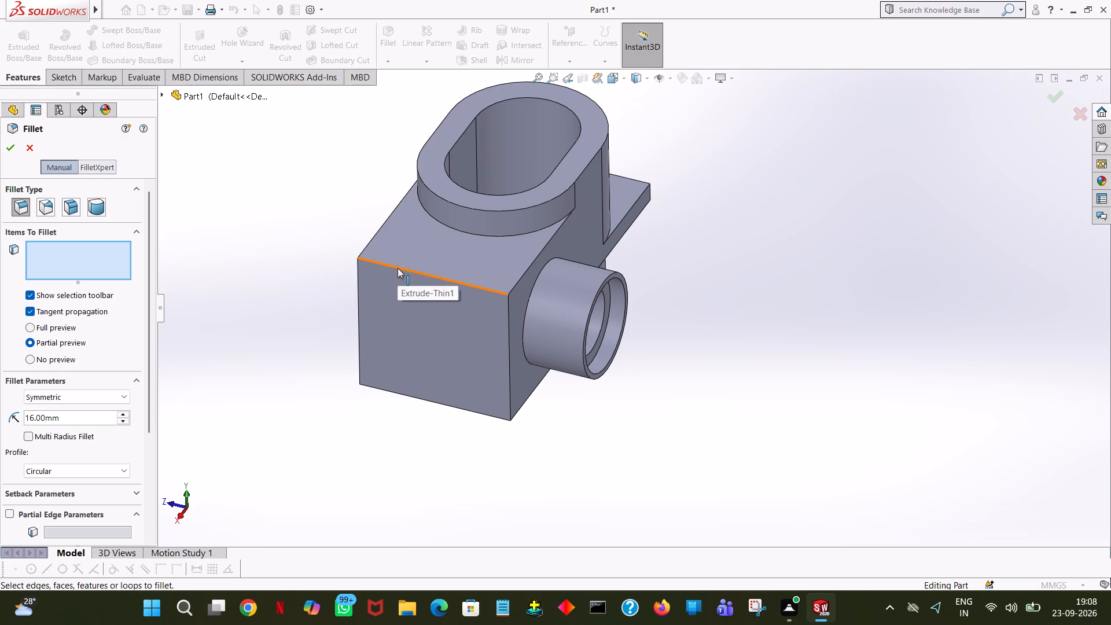
pyautogui.click(75, 198)
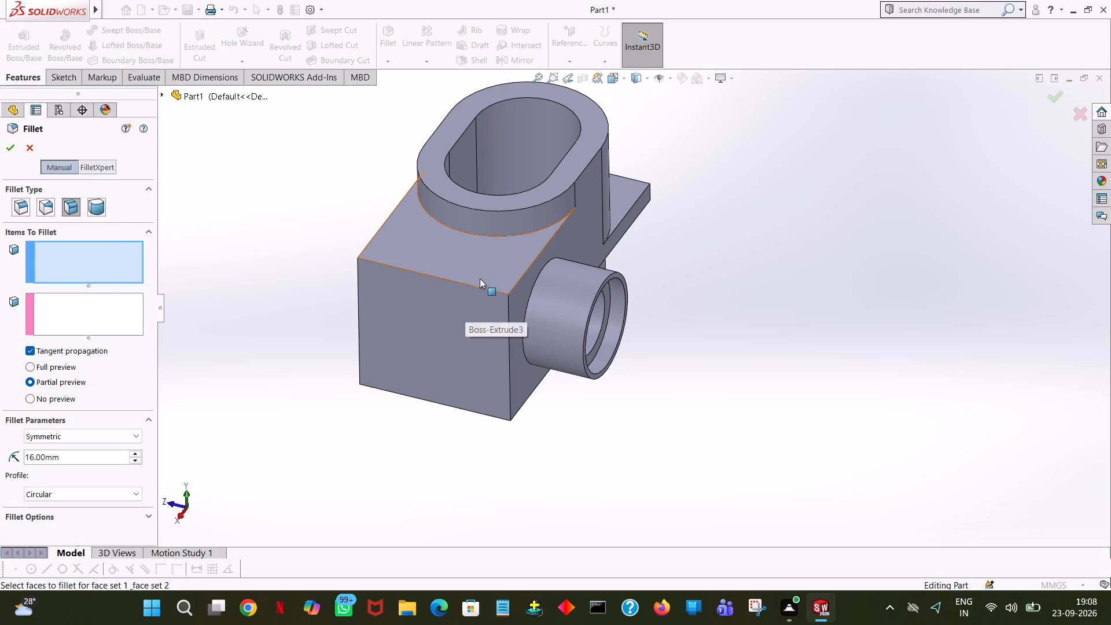
pyautogui.moveTo(725, 307); pyautogui.dragTo(717, 205, button='middle')
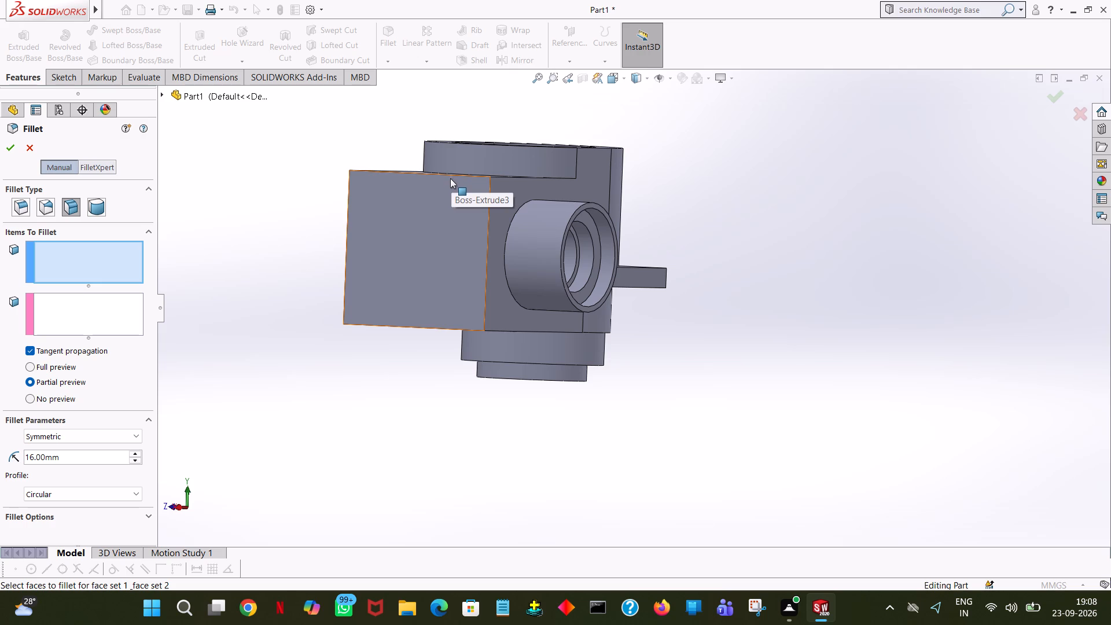
pyautogui.moveTo(741, 205); pyautogui.dragTo(751, 273, button='middle')
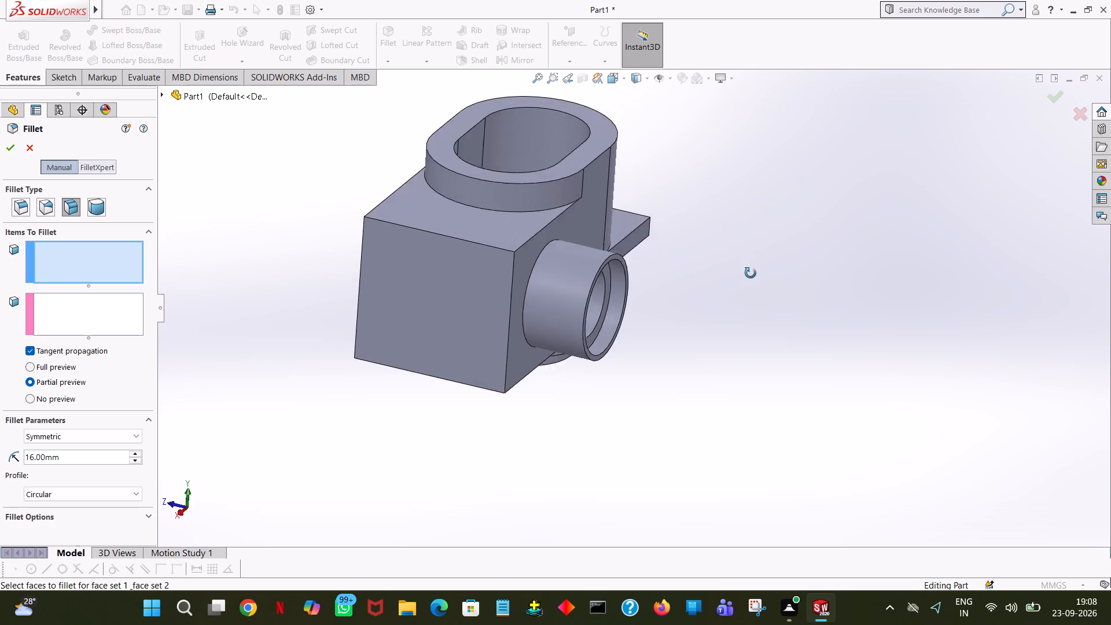
pyautogui.moveTo(751, 273); pyautogui.dragTo(763, 318, button='middle')
pyautogui.click(411, 286)
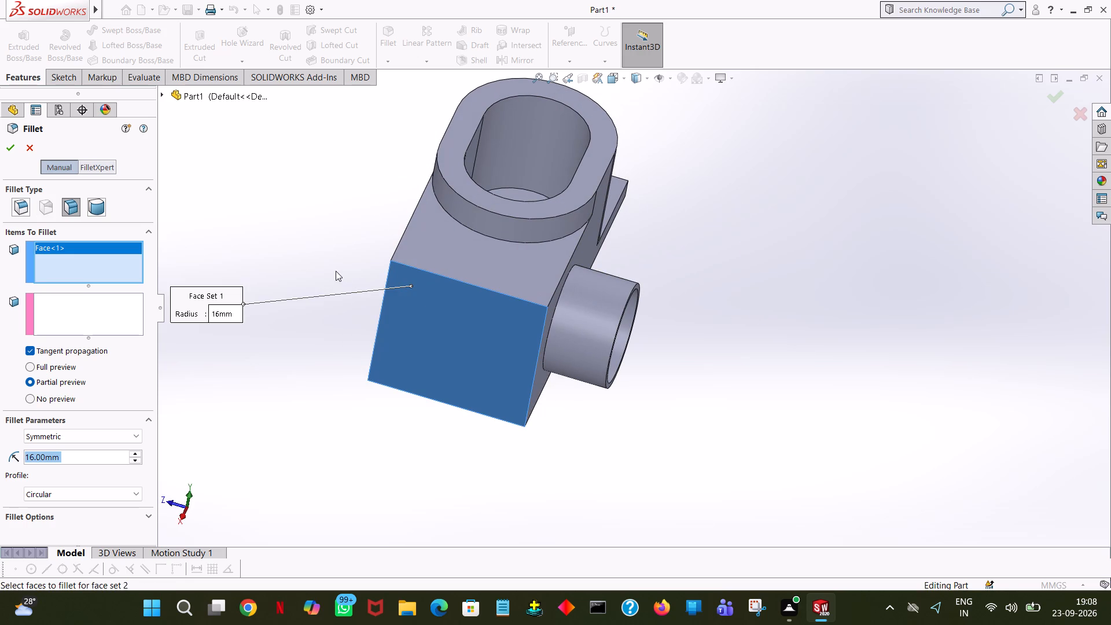
pyautogui.moveTo(349, 281); pyautogui.dragTo(380, 297, button='middle')
pyautogui.click(120, 301)
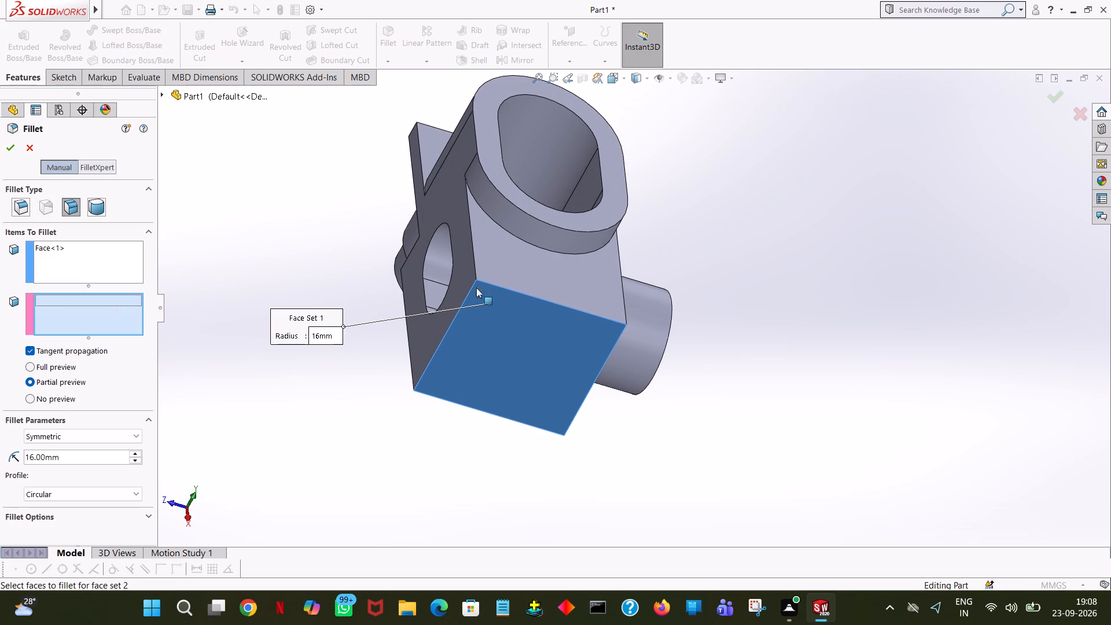
pyautogui.click(458, 272)
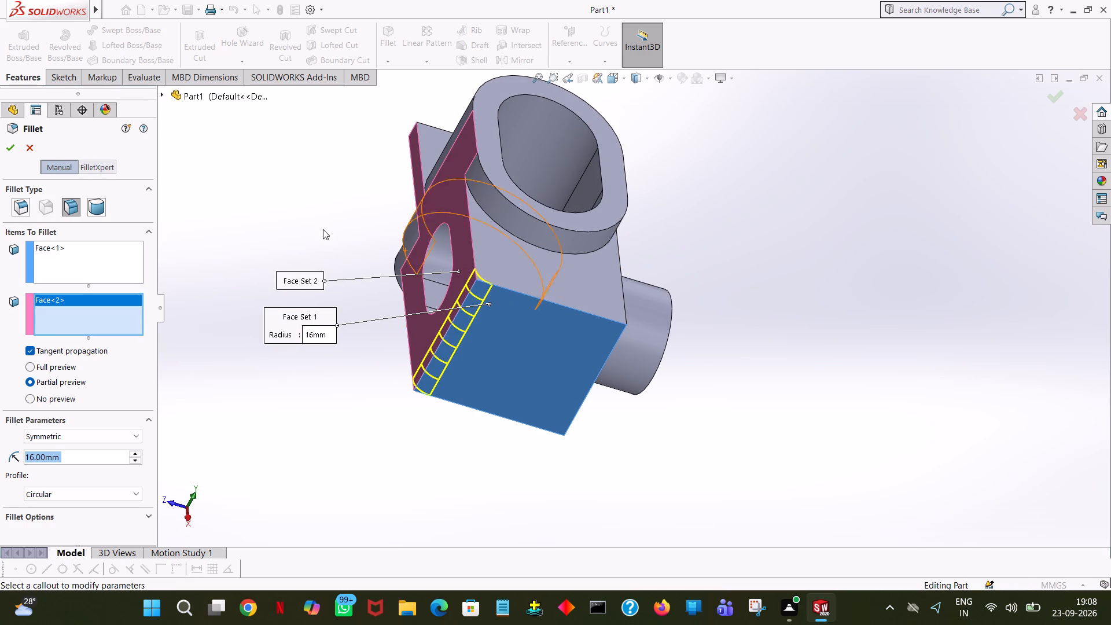
pyautogui.click(10, 139)
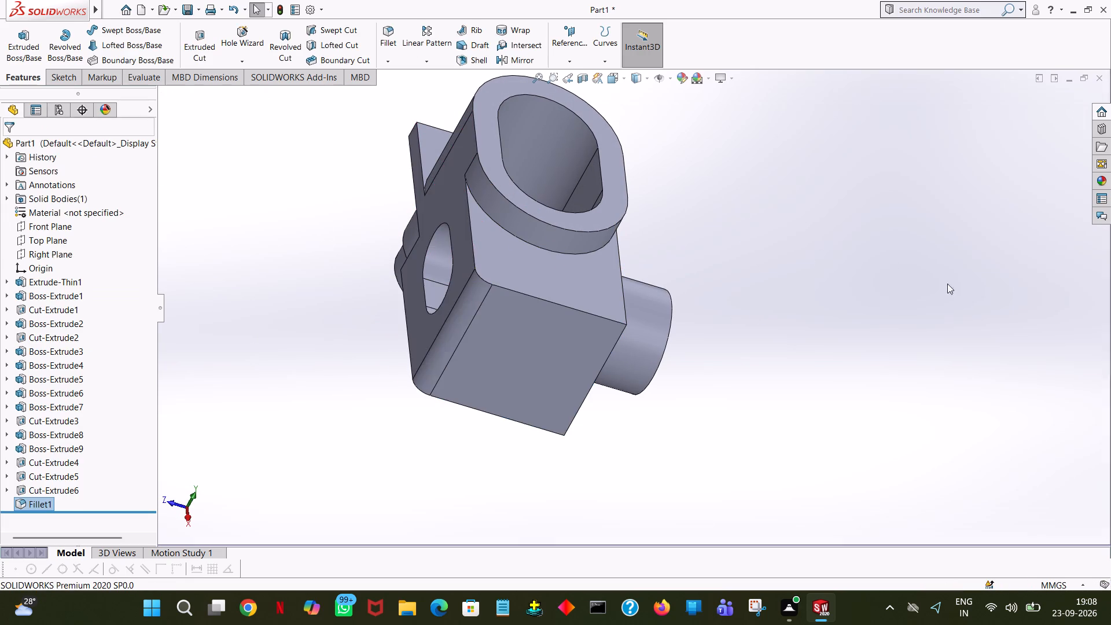
# Add a 16 mm face fillet between the block's flat end face and the side face carrying the round boss.
pyautogui.moveTo(1003, 300); pyautogui.dragTo(961, 214, button='middle')
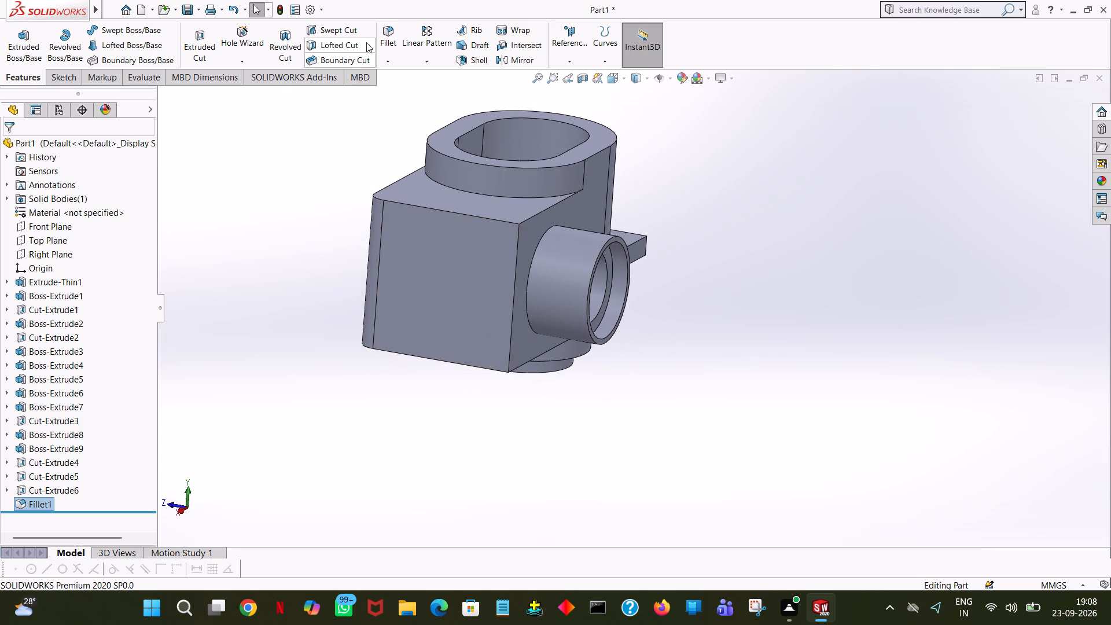
pyautogui.click(378, 32)
pyautogui.click(487, 241)
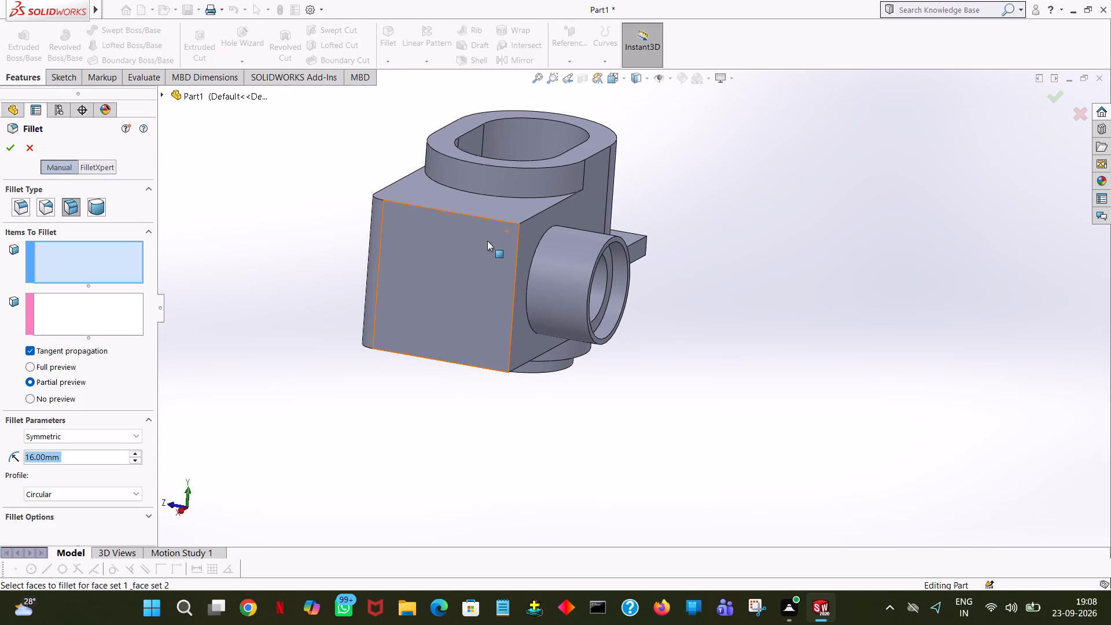
pyautogui.click(83, 304)
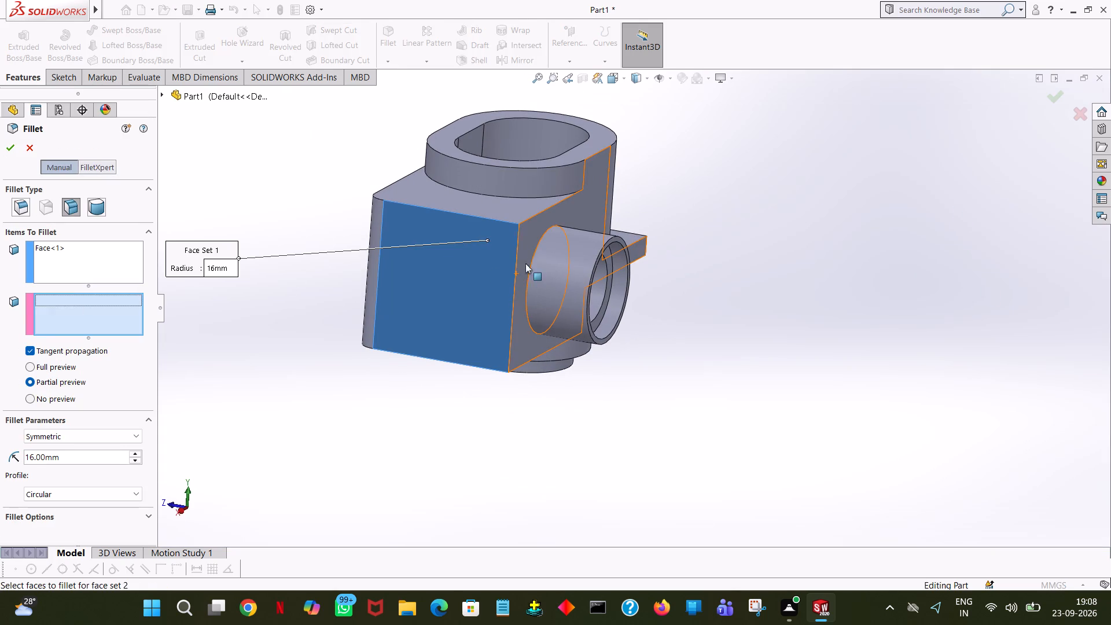
pyautogui.click(529, 238)
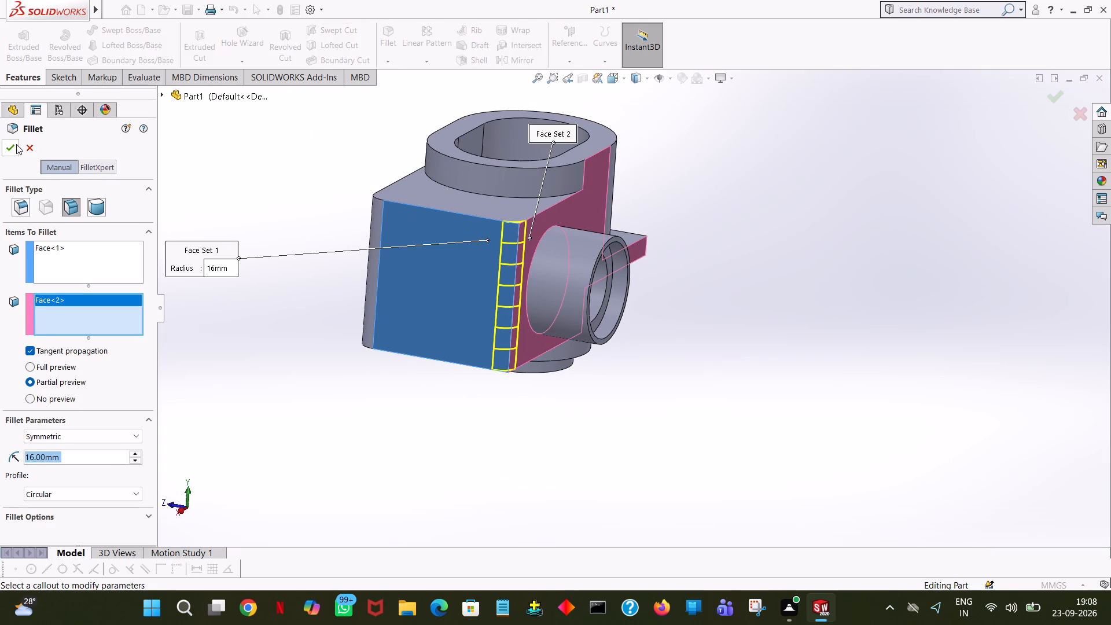
pyautogui.click(16, 144)
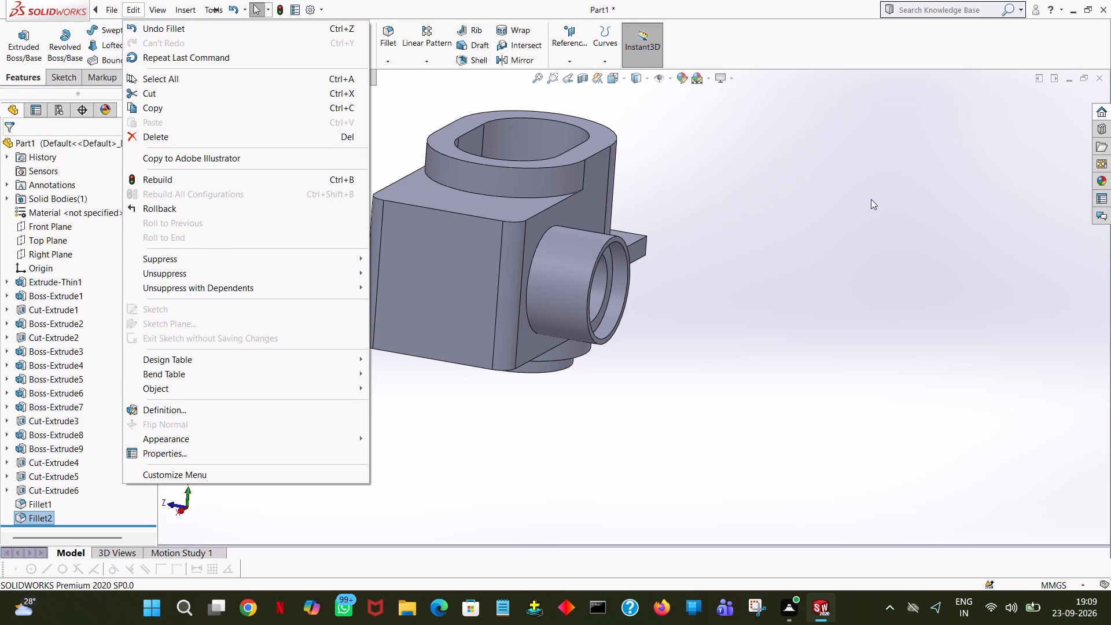
pyautogui.moveTo(871, 199); pyautogui.dragTo(794, 251, button='middle')
pyautogui.click(723, 216)
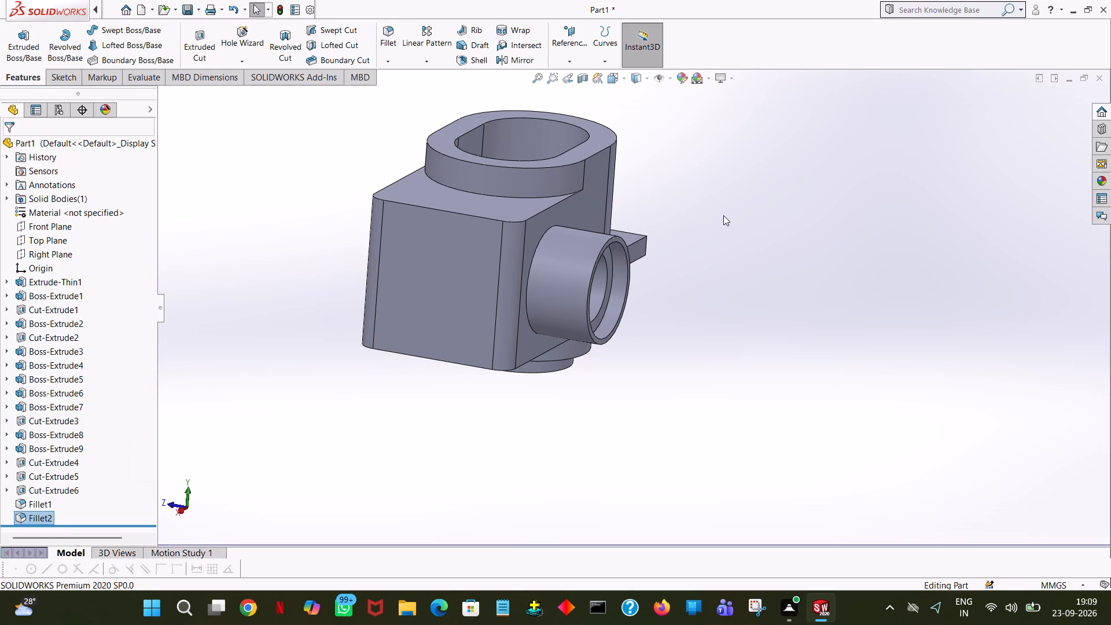
# Add a 16 mm face fillet between the thin plate's end face and the side face containing the slot-shaped opening.
pyautogui.moveTo(729, 222); pyautogui.dragTo(748, 109, button='middle')
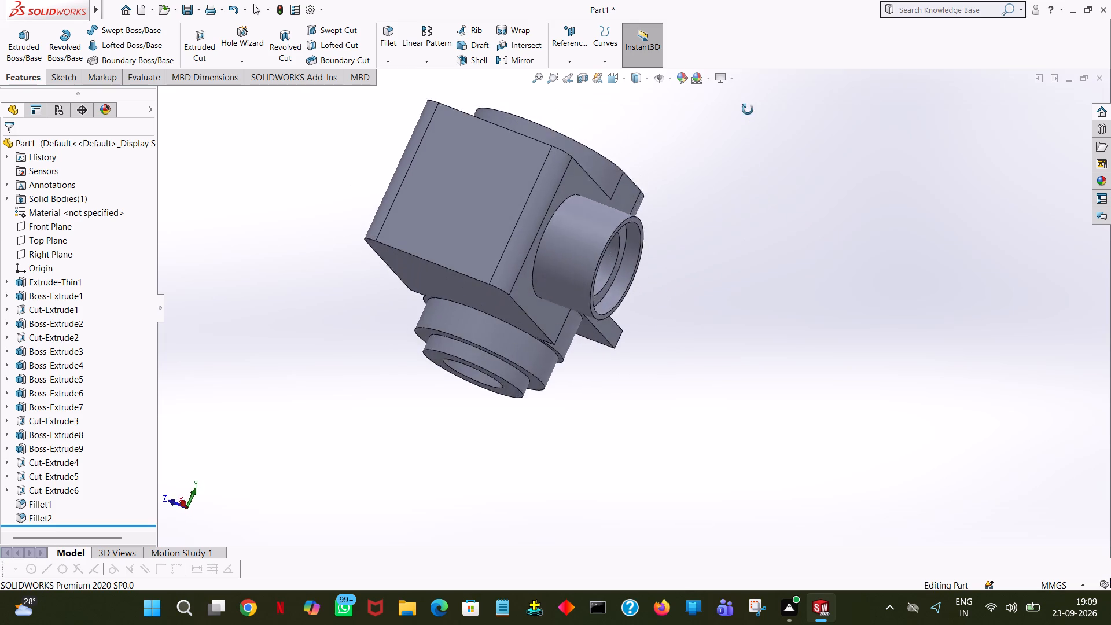
pyautogui.moveTo(748, 109); pyautogui.dragTo(769, 117, button='middle')
pyautogui.moveTo(781, 156); pyautogui.dragTo(806, 209, button='middle')
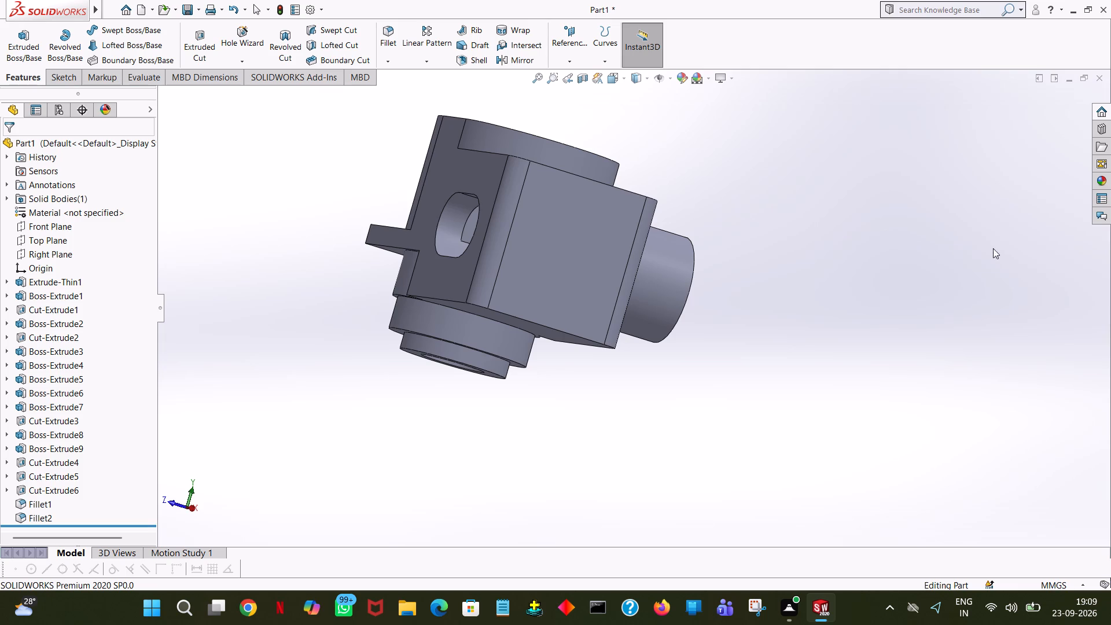
pyautogui.moveTo(956, 258); pyautogui.dragTo(651, 196, button='middle')
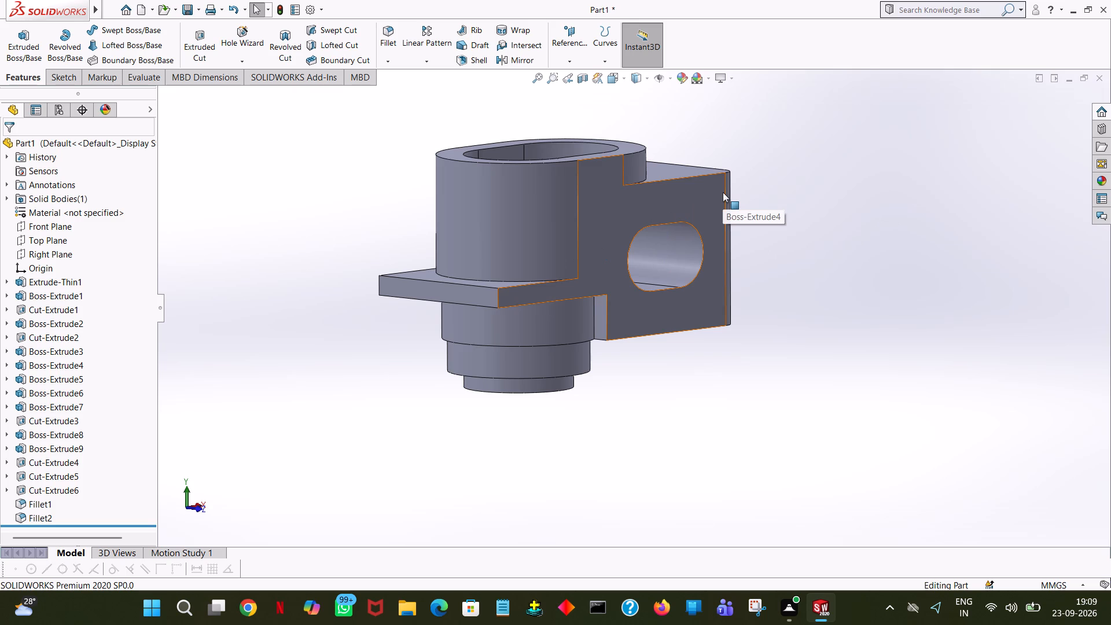
pyautogui.click(393, 35)
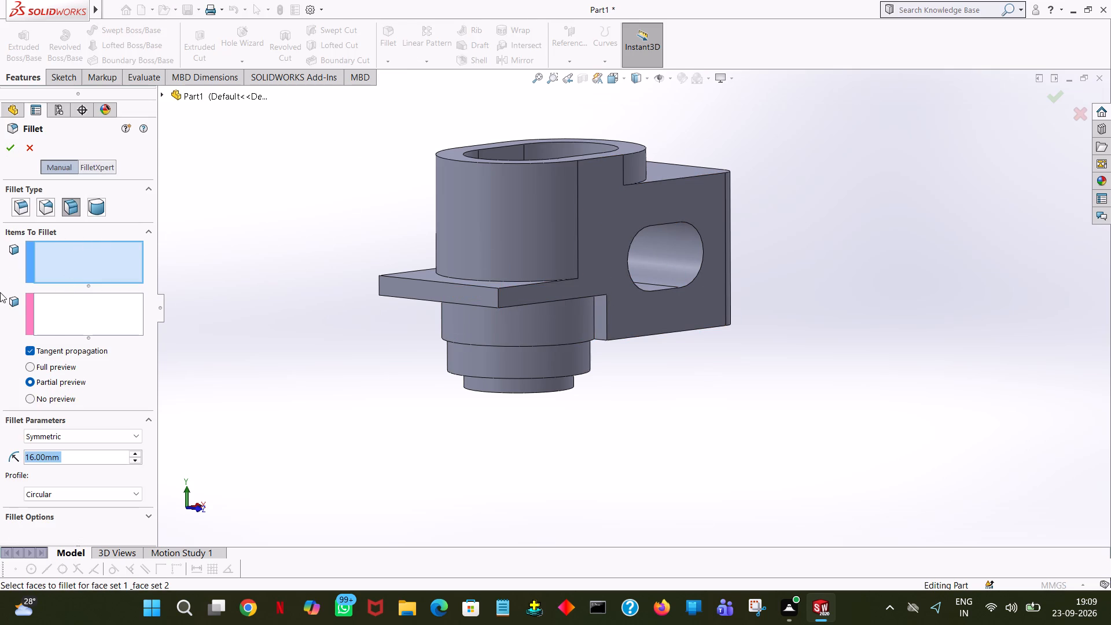
pyautogui.click(475, 297)
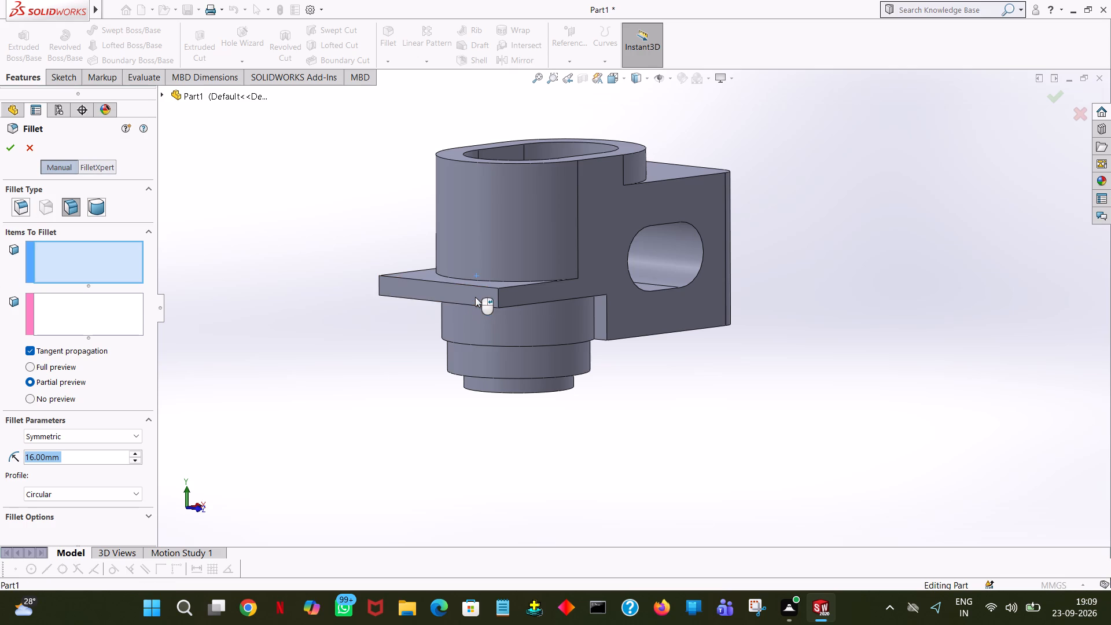
pyautogui.click(60, 321)
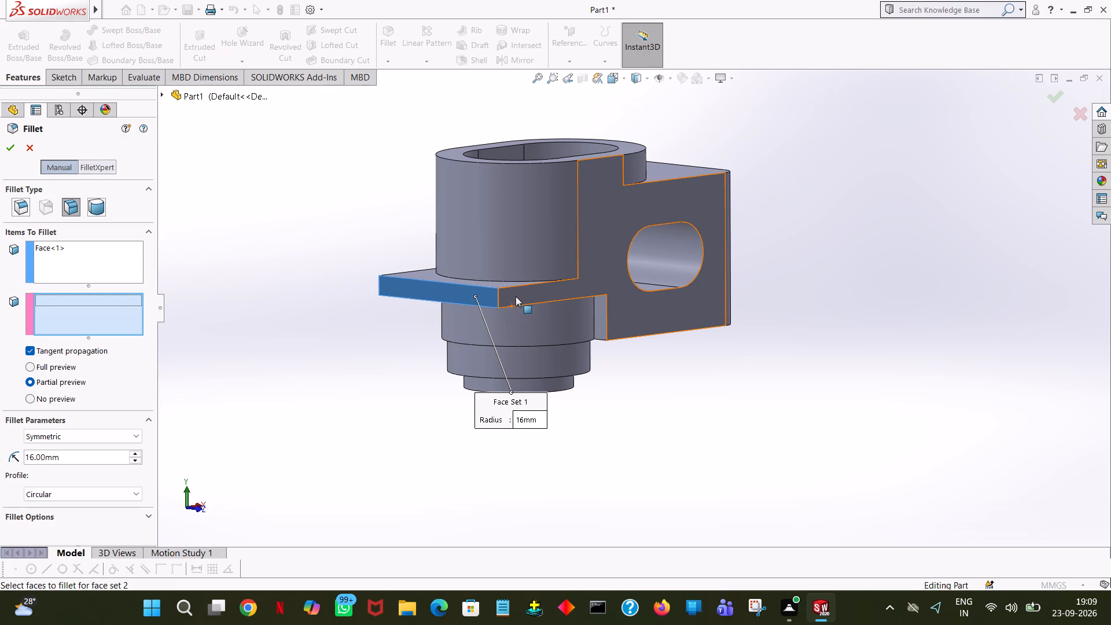
pyautogui.click(516, 296)
pyautogui.moveTo(348, 228); pyautogui.dragTo(406, 366, button='middle')
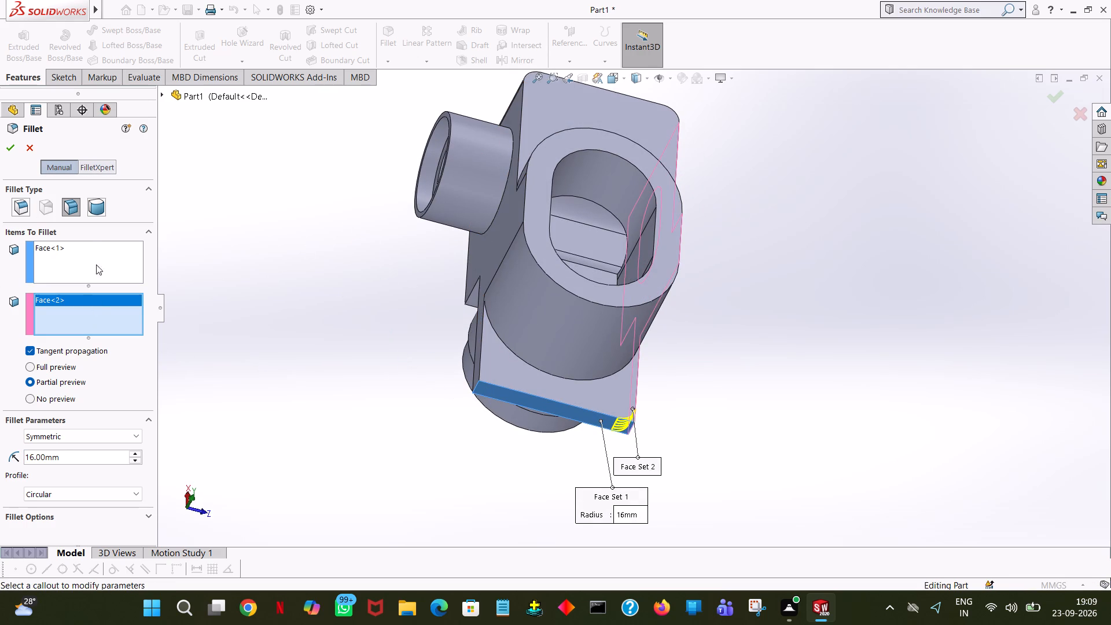
pyautogui.click(6, 146)
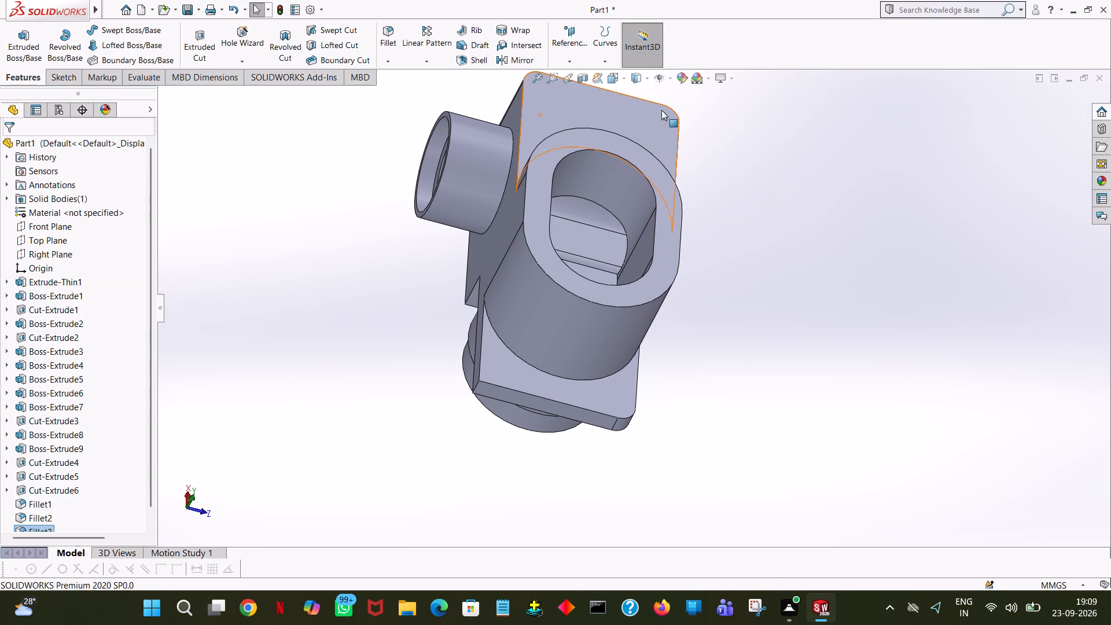
# Add a 16 mm face fillet between the side face carrying the round boss and the thin plate's end face.
pyautogui.click(385, 35)
pyautogui.moveTo(585, 343); pyautogui.dragTo(616, 258, button='middle')
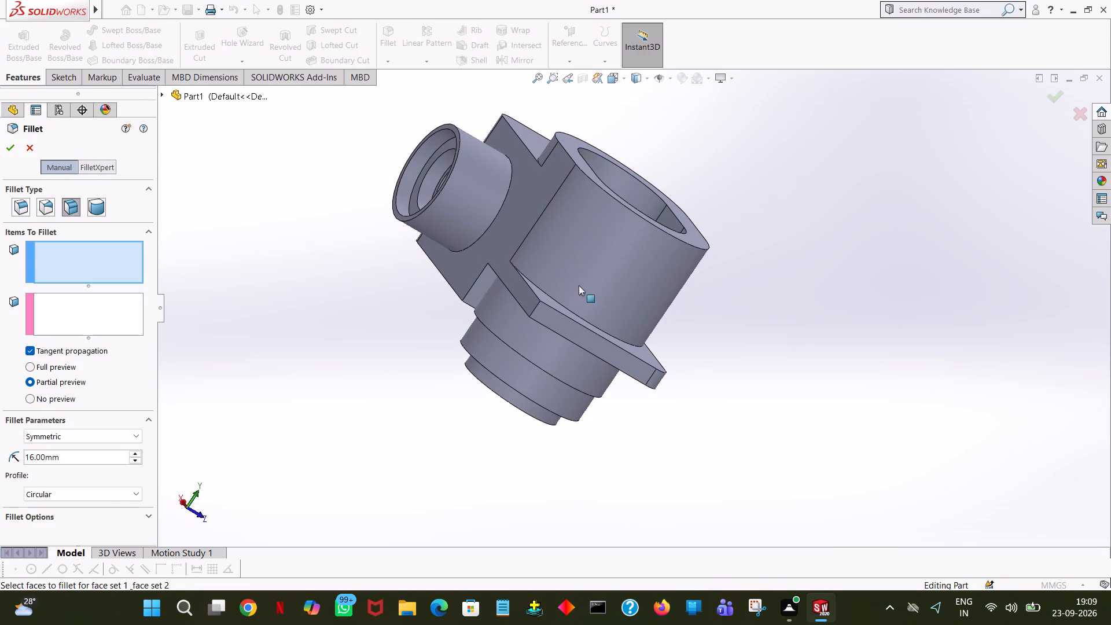
pyautogui.click(521, 291)
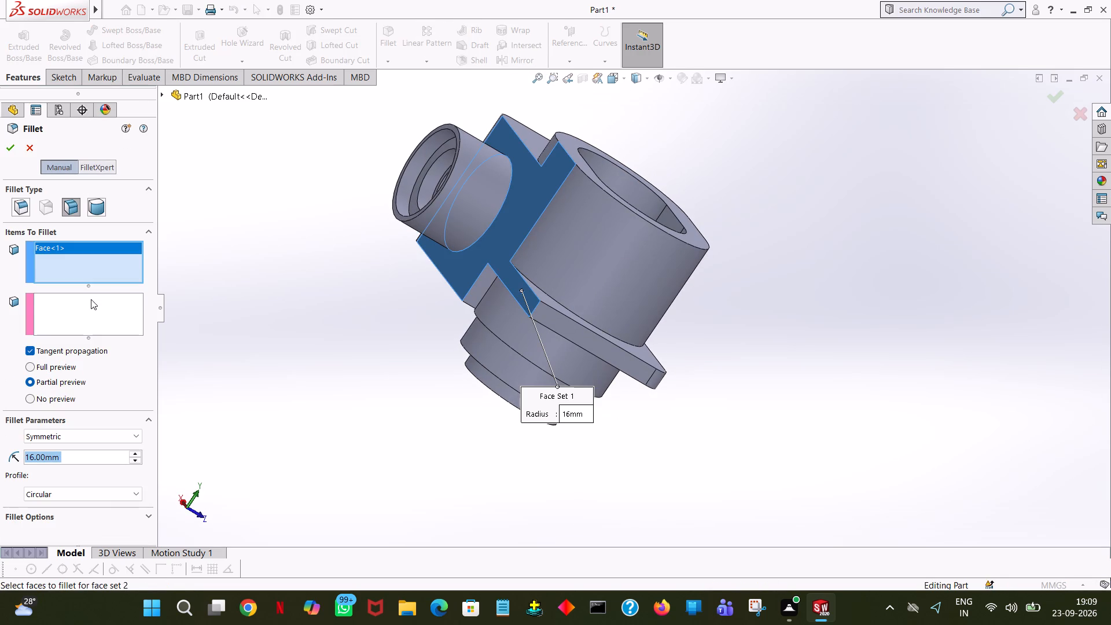
pyautogui.click(91, 299)
pyautogui.click(561, 325)
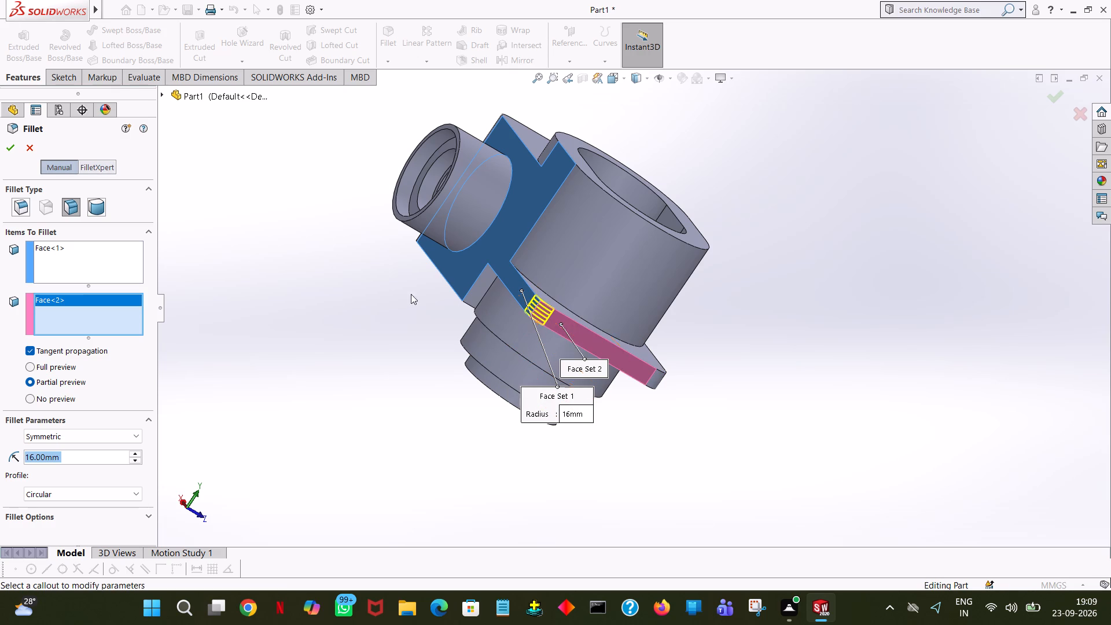
pyautogui.click(3, 143)
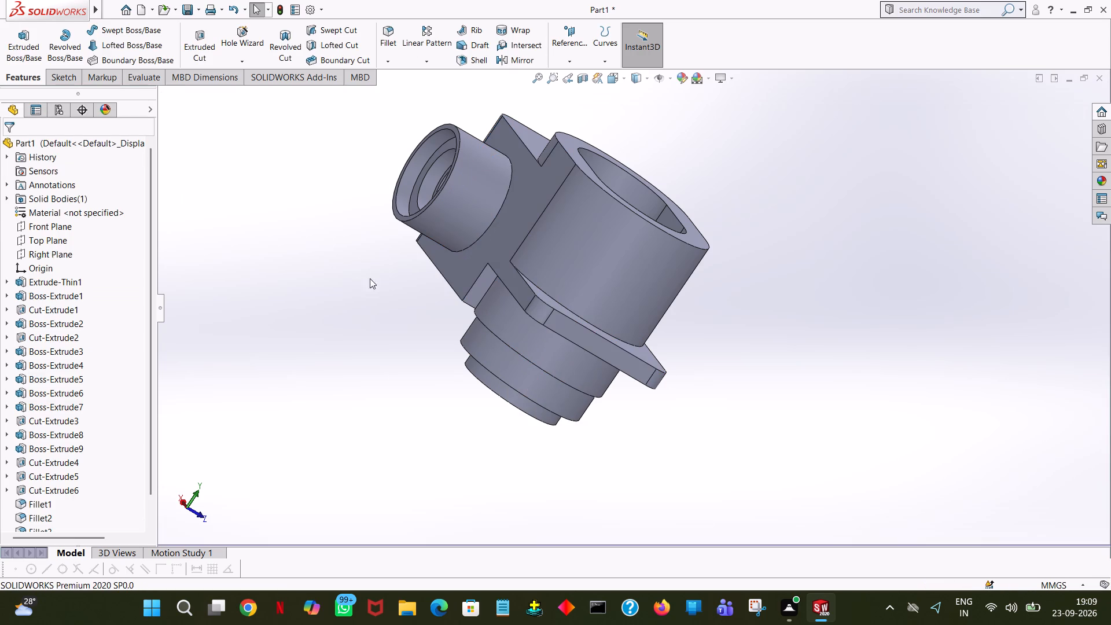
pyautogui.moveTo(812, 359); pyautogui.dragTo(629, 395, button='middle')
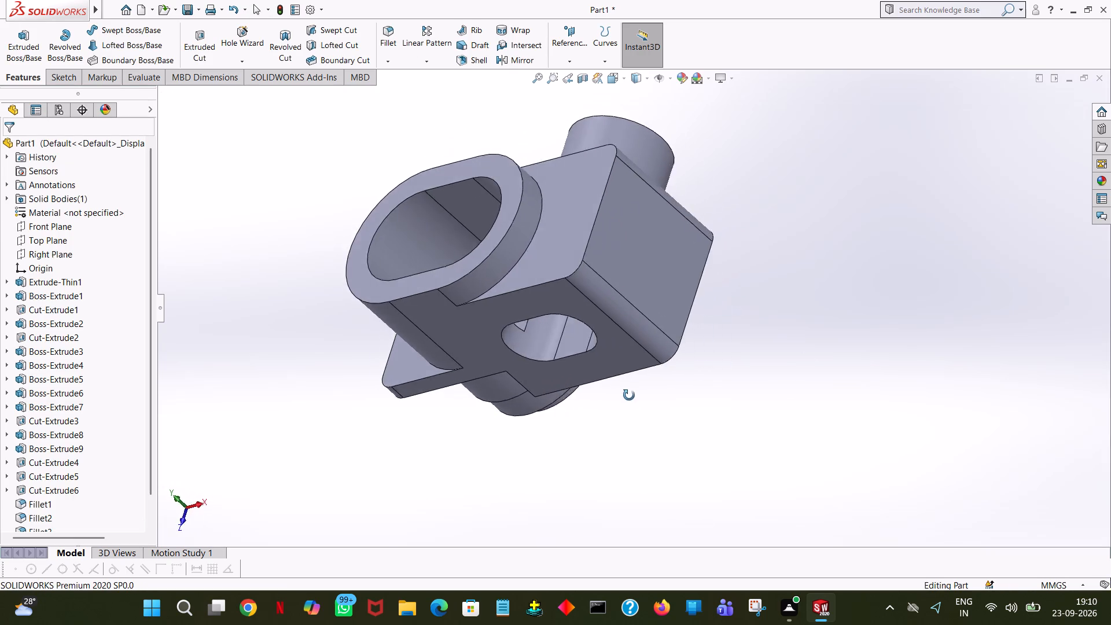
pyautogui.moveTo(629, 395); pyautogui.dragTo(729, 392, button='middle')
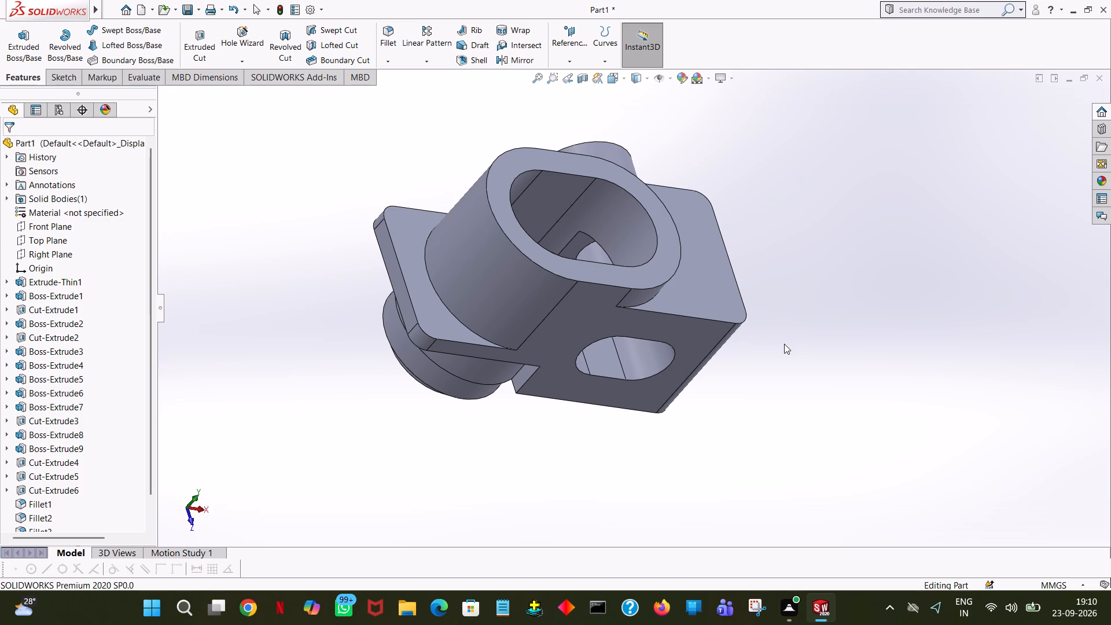
# Start an extruded-cut sketch on the thin plate's face and draw an 8 mm radius circle concentric with the rounded corner on the round-boss side.
pyautogui.moveTo(271, 158); pyautogui.dragTo(267, 158, button='middle')
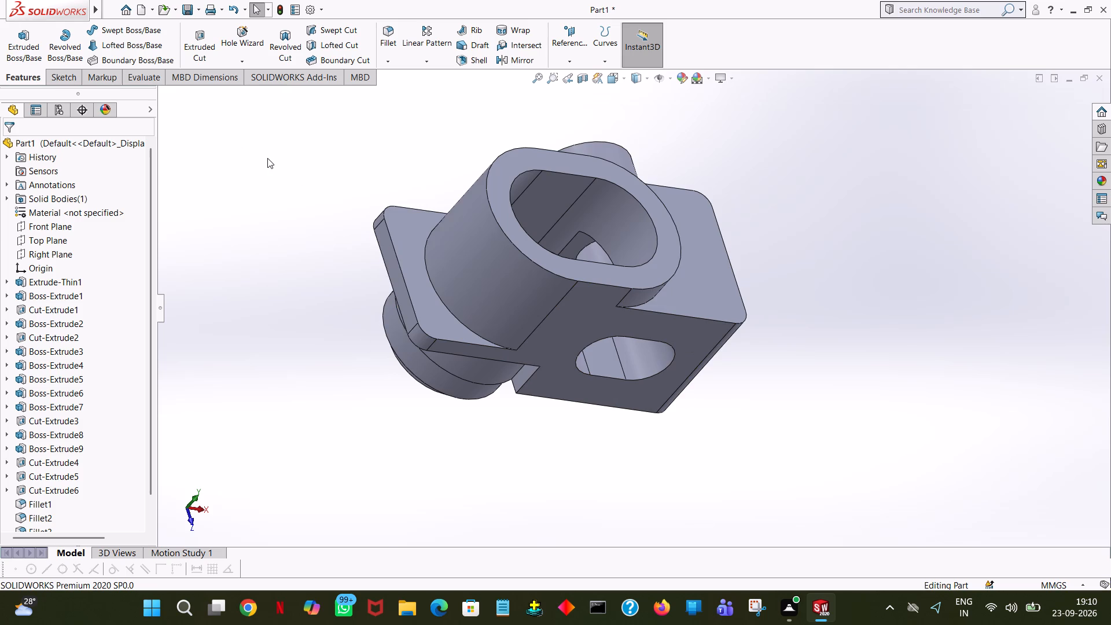
pyautogui.moveTo(267, 158); pyautogui.dragTo(242, 216, button='middle')
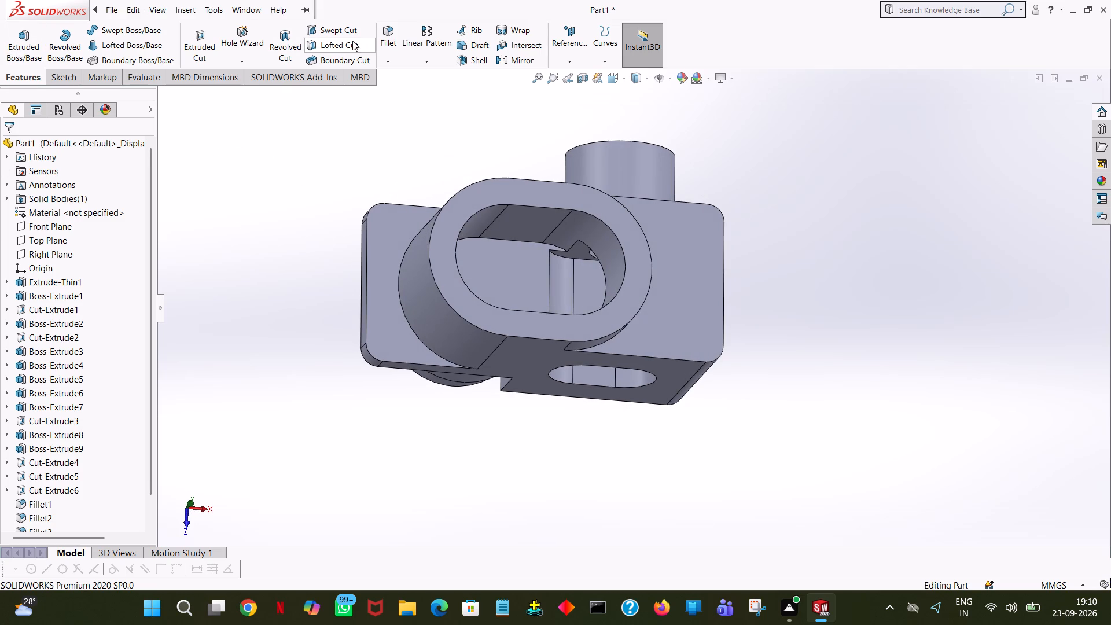
pyautogui.click(212, 45)
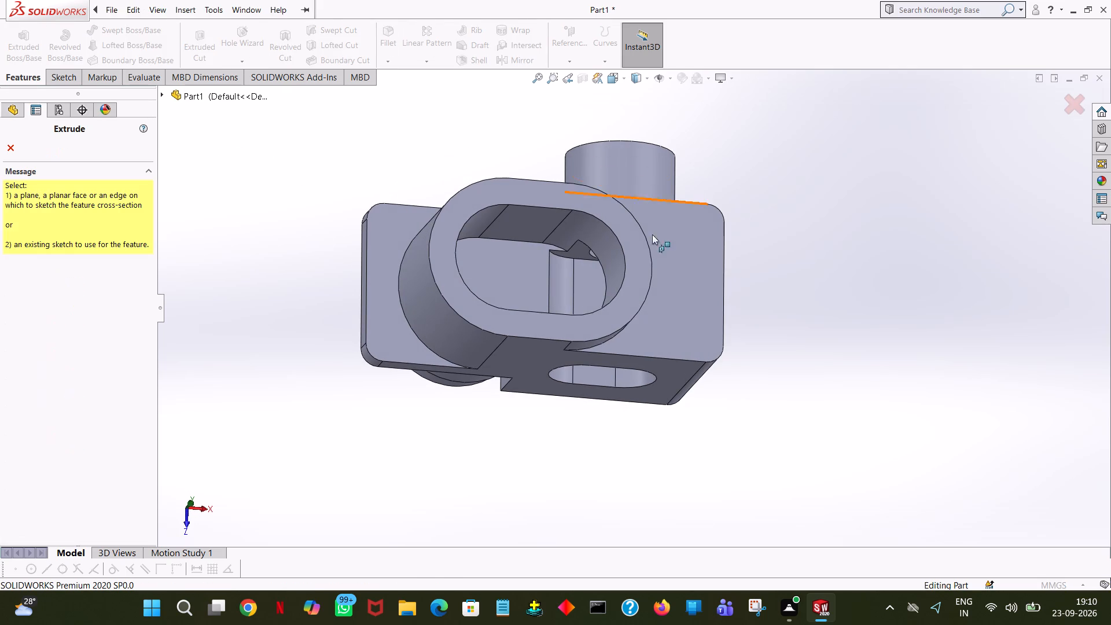
pyautogui.click(400, 231)
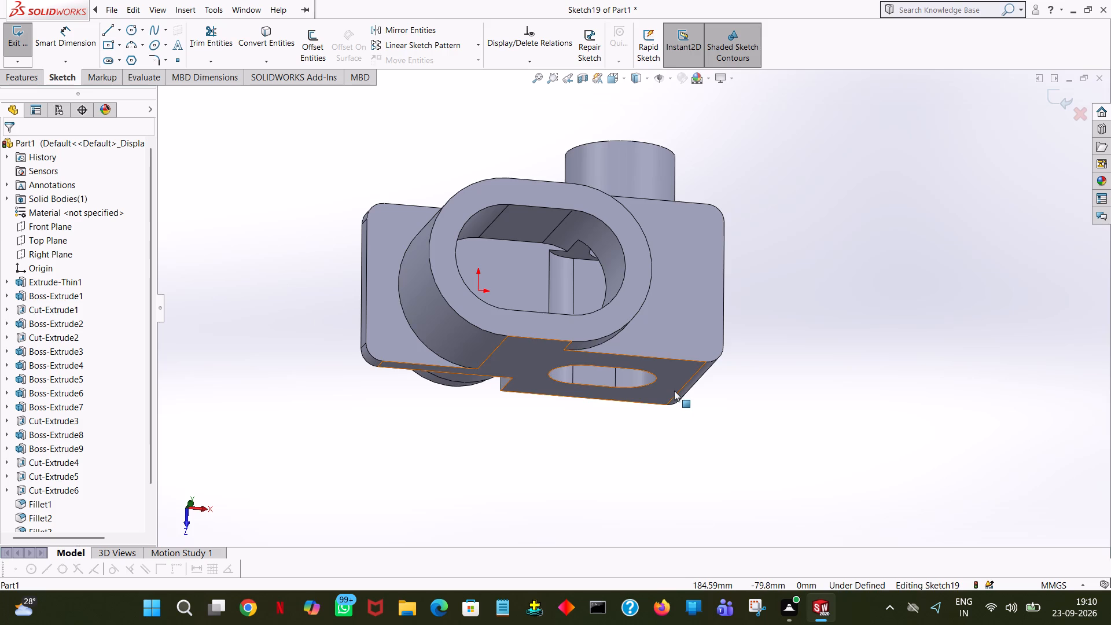
pyautogui.press('space')
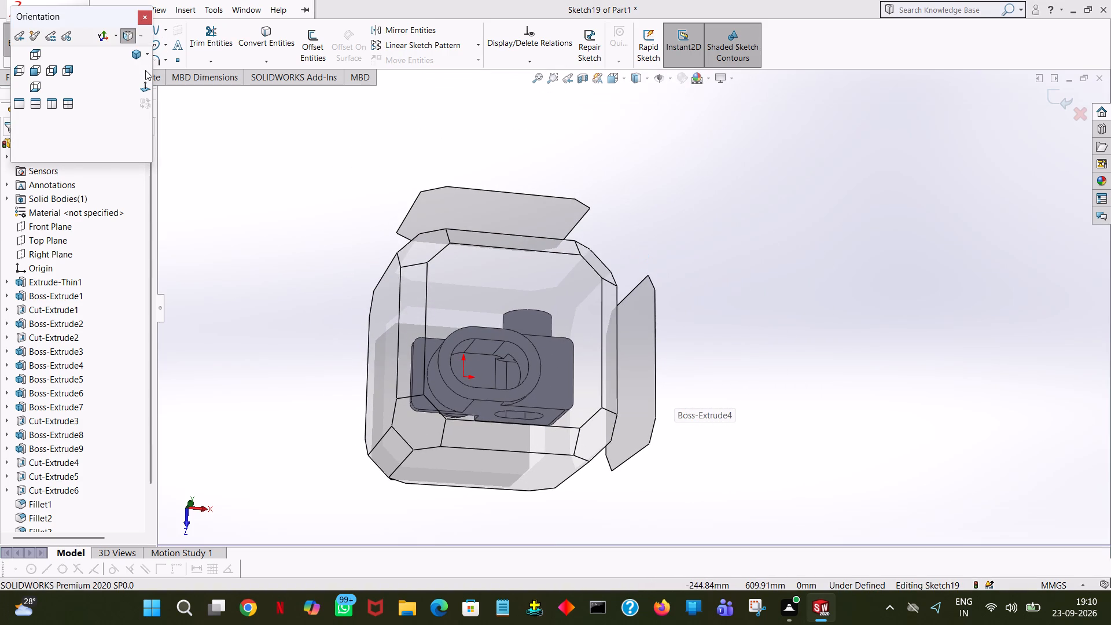
pyautogui.click(146, 86)
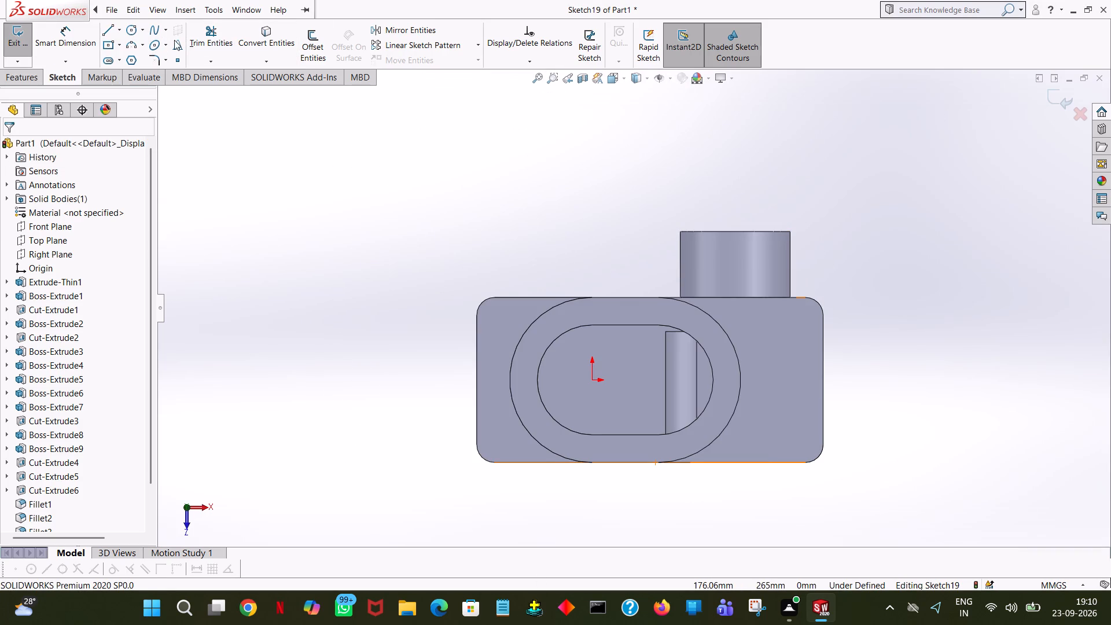
pyautogui.click(127, 32)
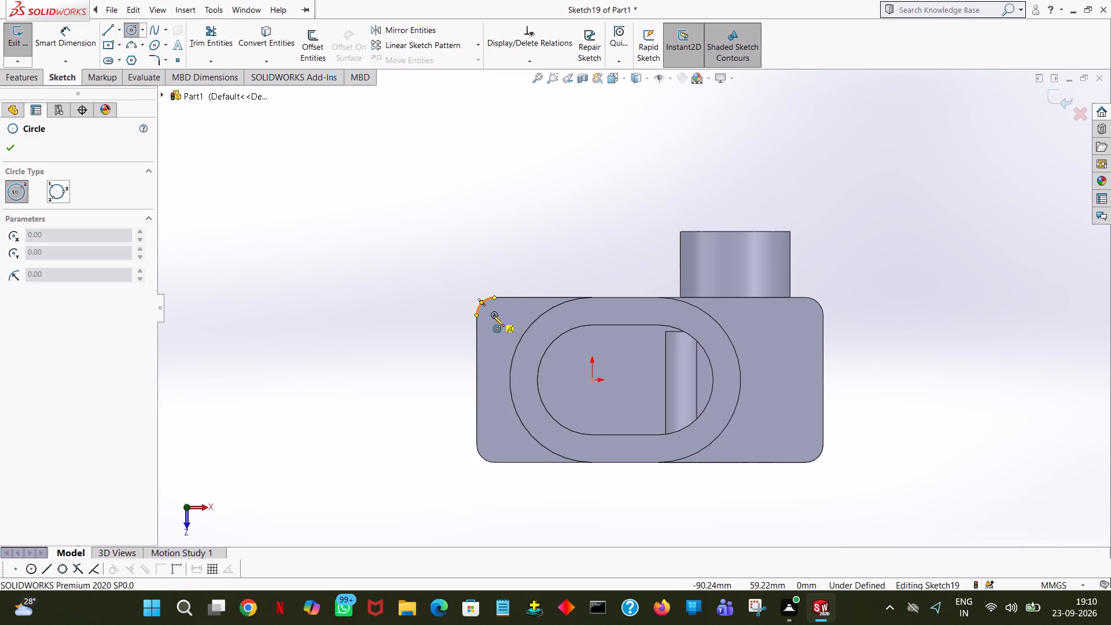
pyautogui.click(494, 315)
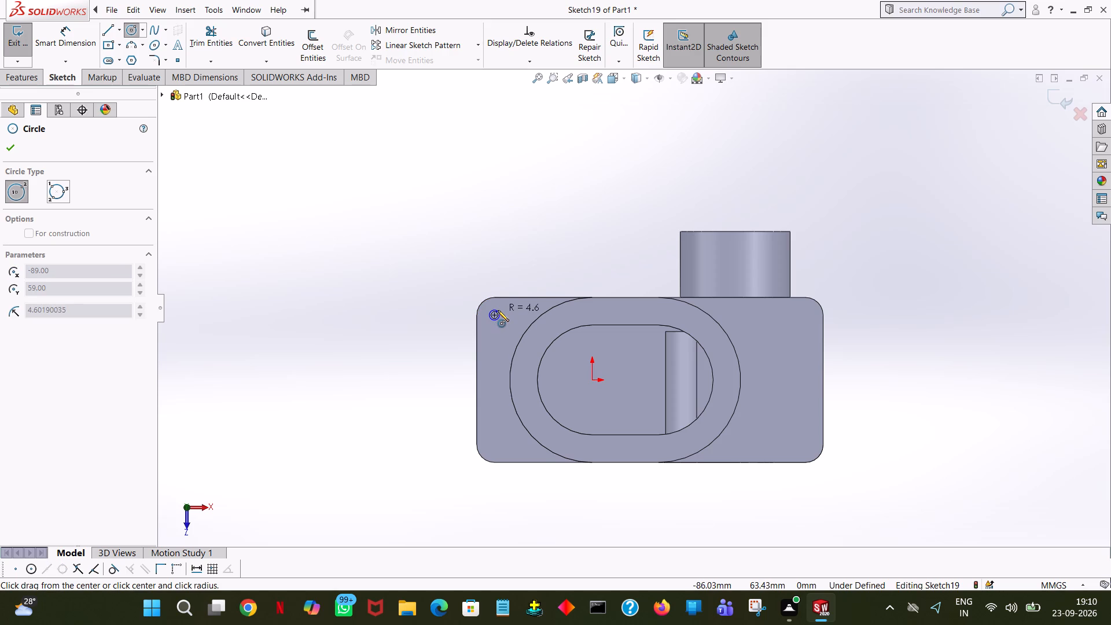
pyautogui.click(498, 310)
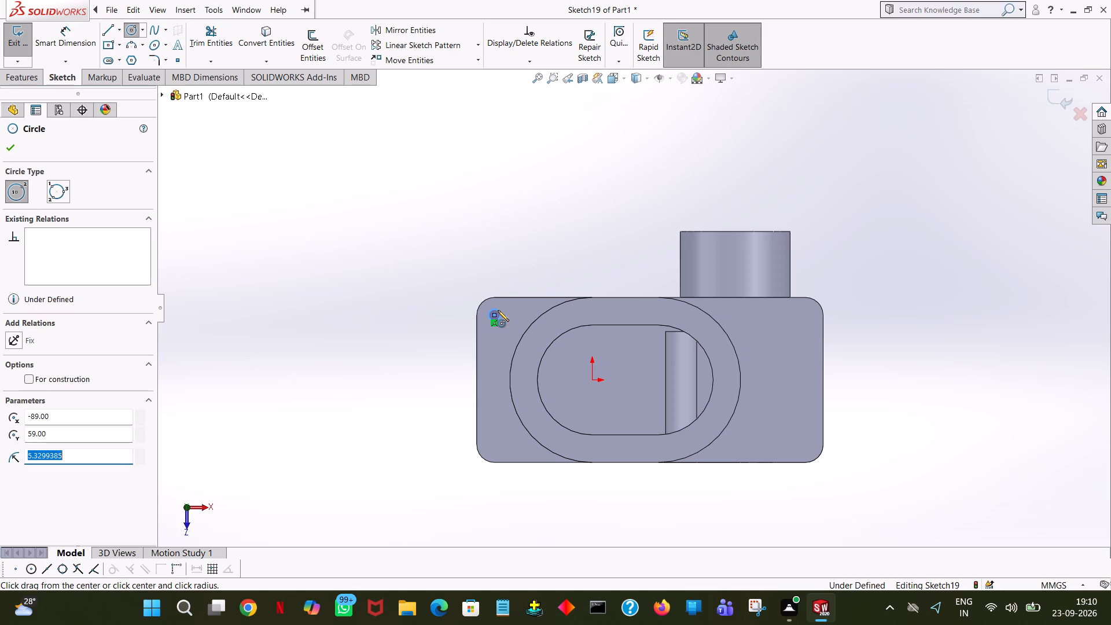
pyautogui.press('8')
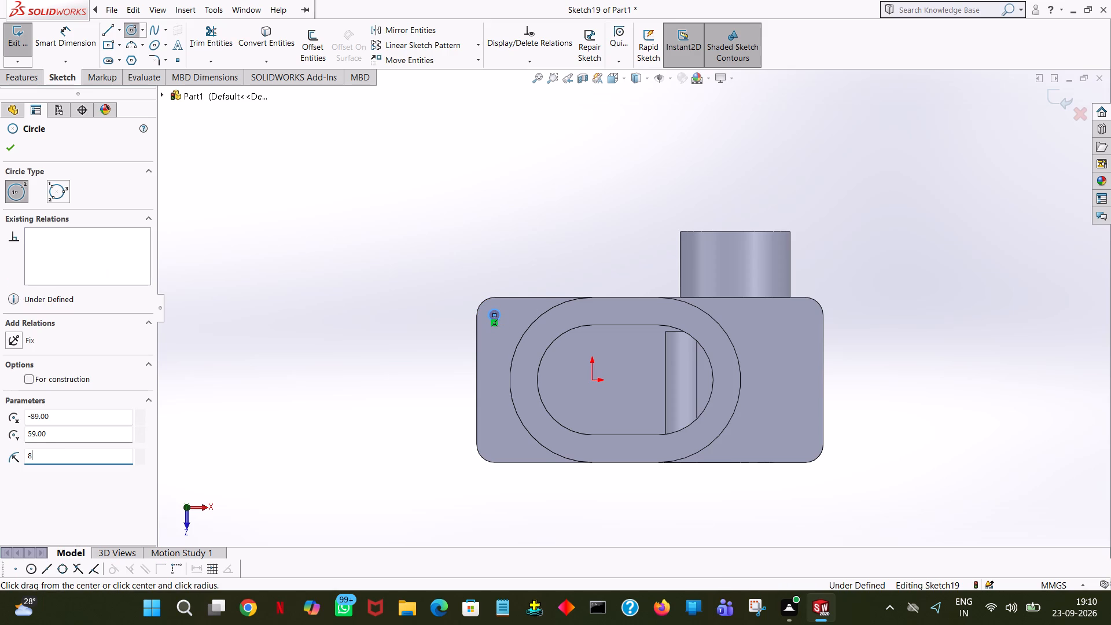
pyautogui.press('Return')
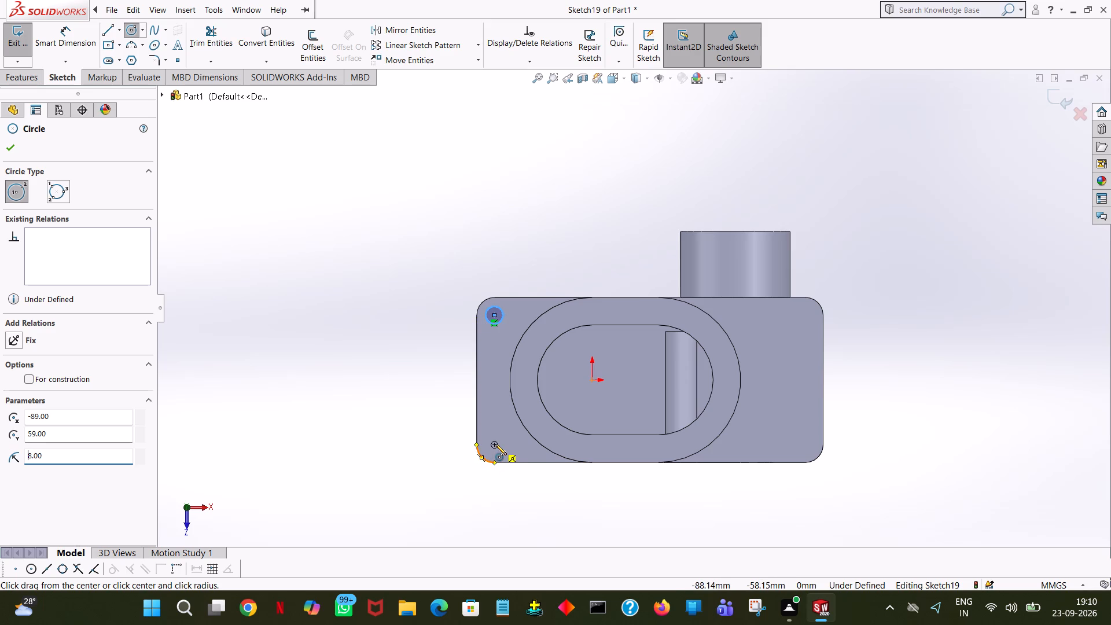
# Draw a second 8 mm radius circle concentric with the plate's other rounded corner, on the side with the slot-shaped opening.
pyautogui.click(493, 443)
pyautogui.click(494, 435)
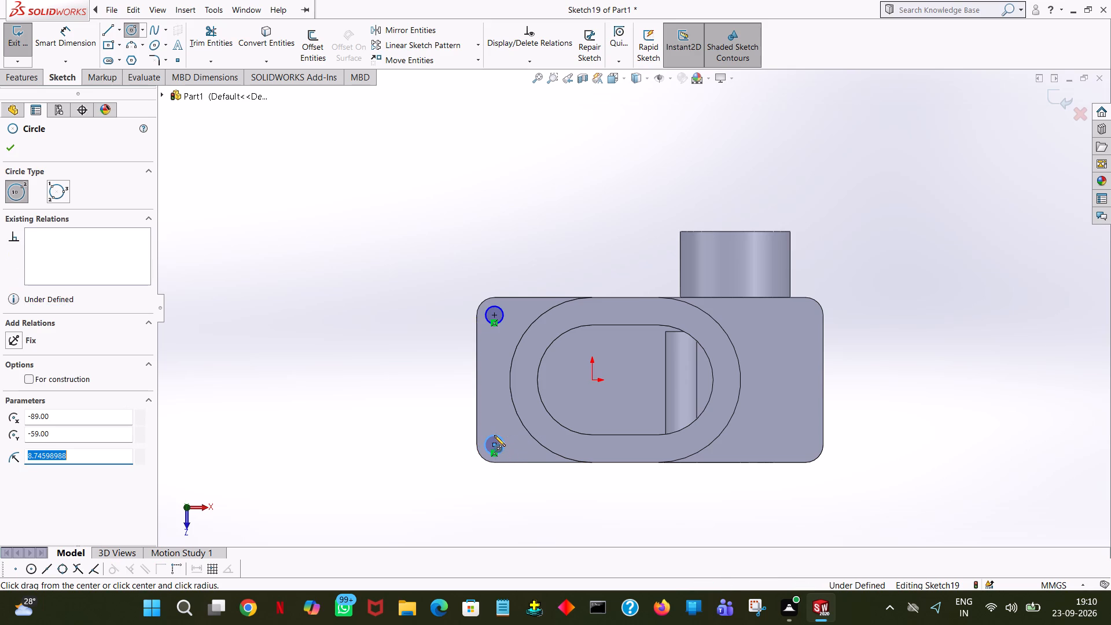
pyautogui.press('8')
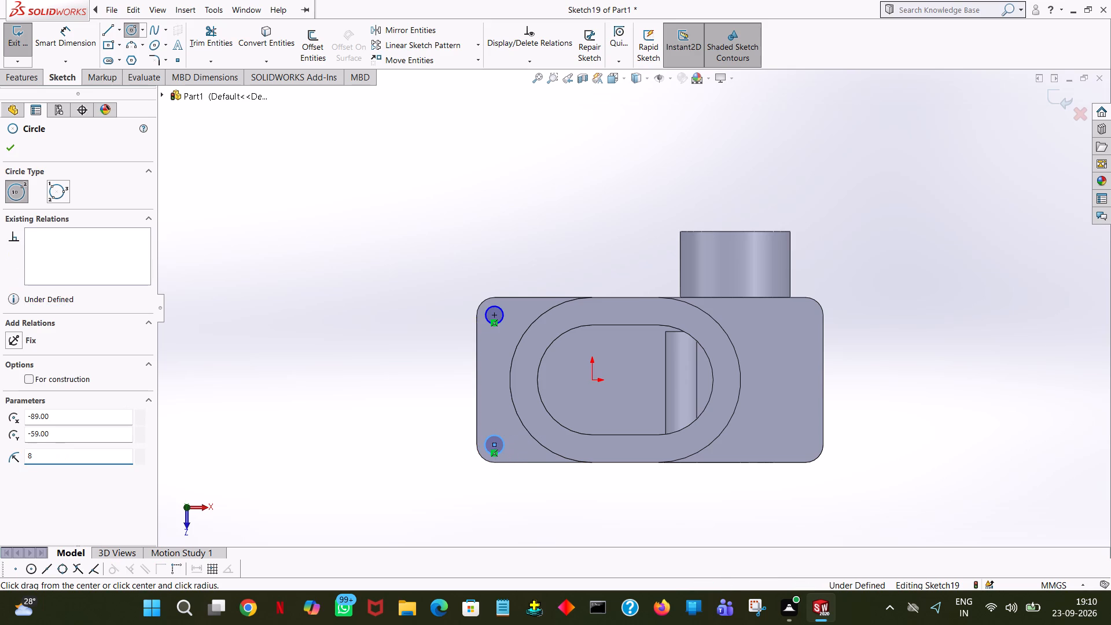
pyautogui.press('Return')
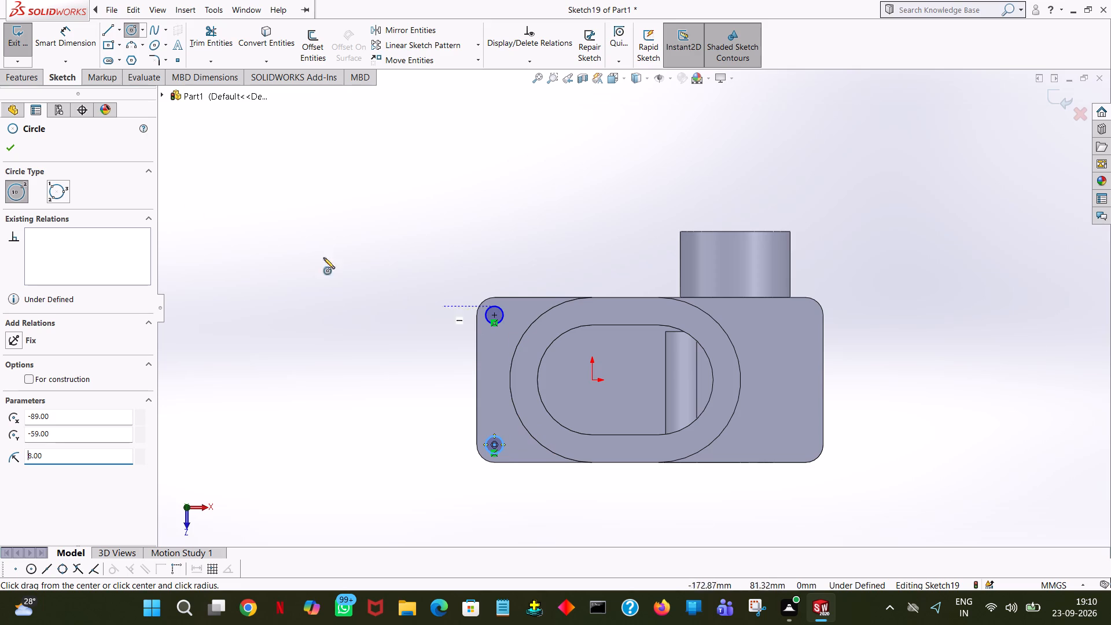
pyautogui.click(12, 145)
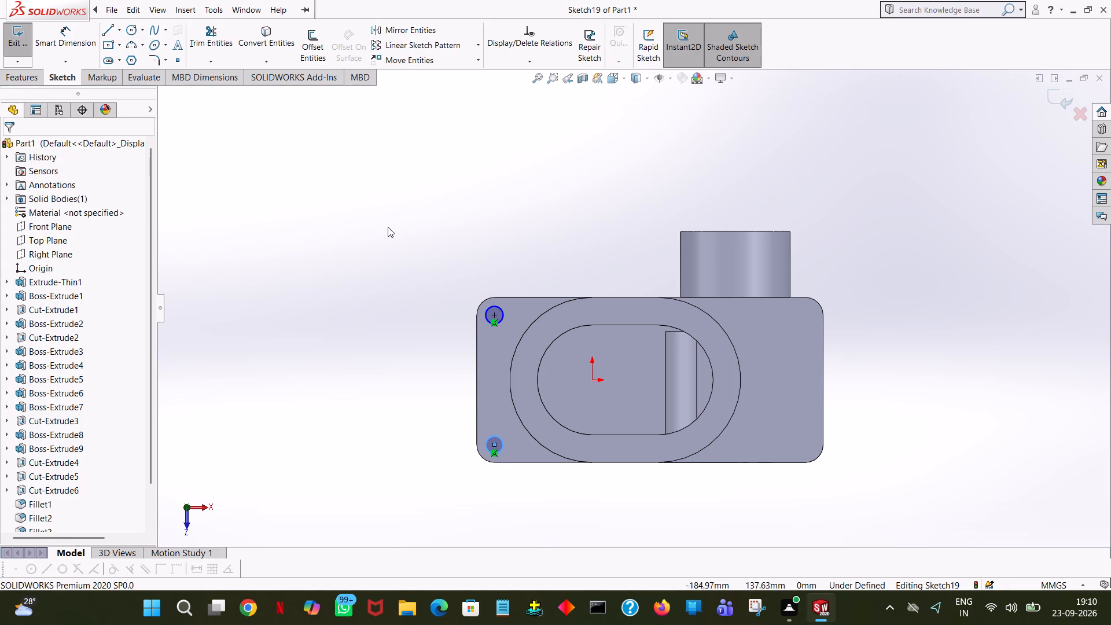
pyautogui.click(386, 225)
# Cut the two corner circles through the thin plate with a blind depth of 65 mm.
pyautogui.moveTo(919, 479); pyautogui.dragTo(930, 233, button='middle')
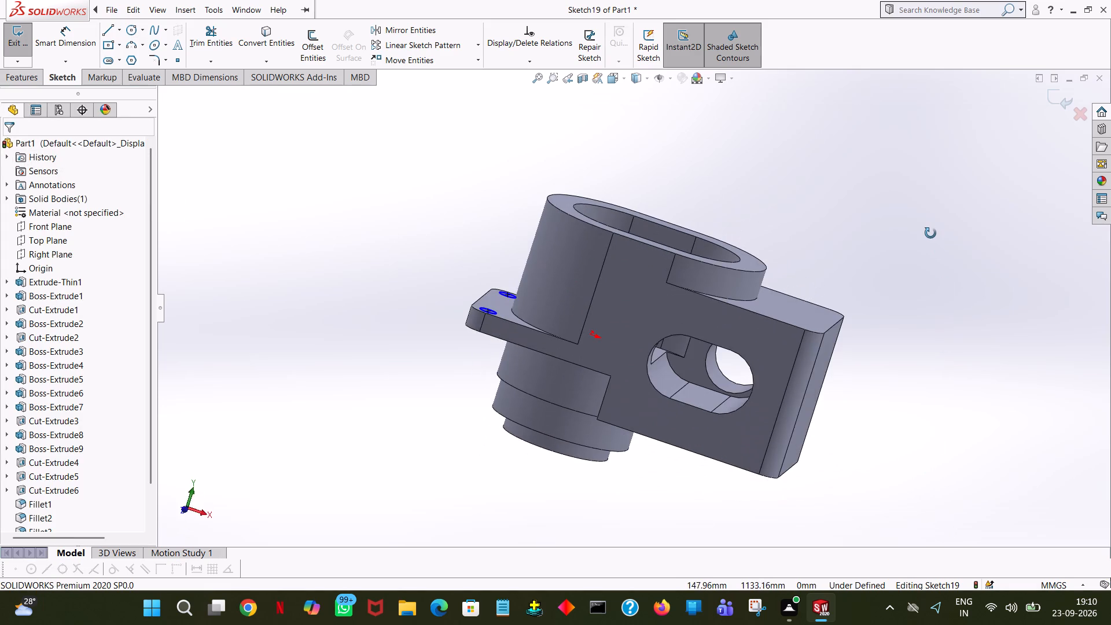
pyautogui.moveTo(930, 233); pyautogui.dragTo(943, 234, button='middle')
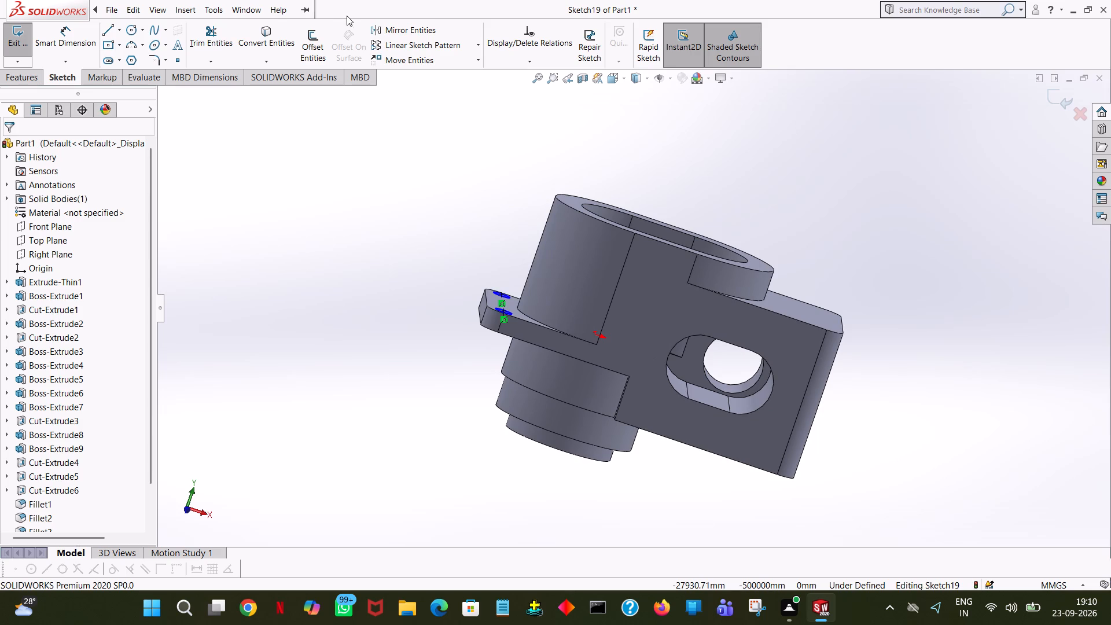
pyautogui.click(23, 75)
pyautogui.click(198, 32)
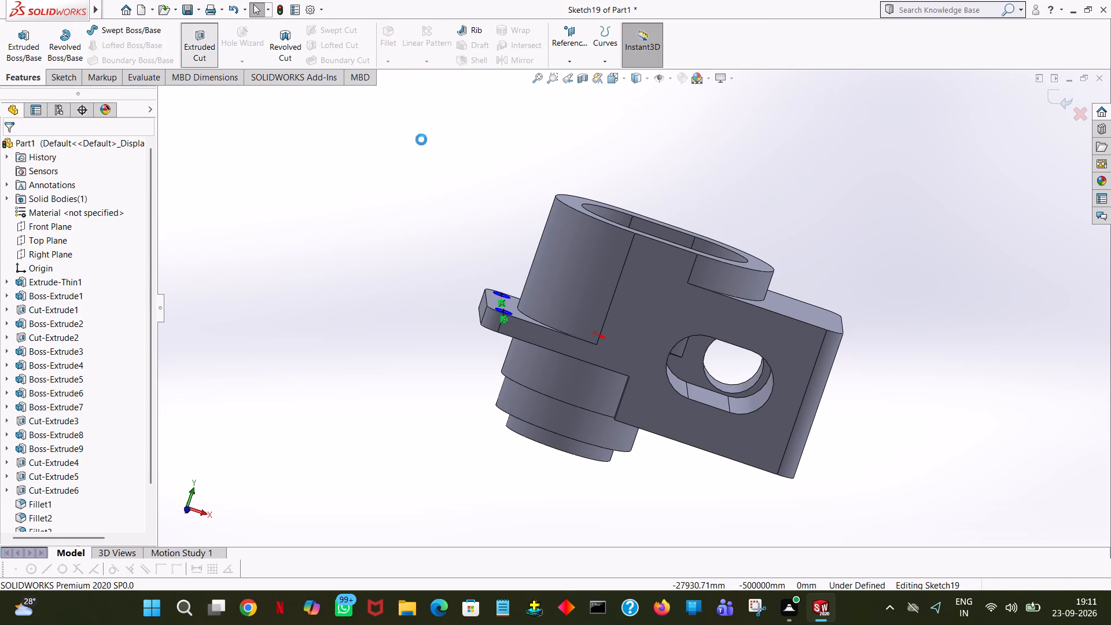
pyautogui.click(3, 148)
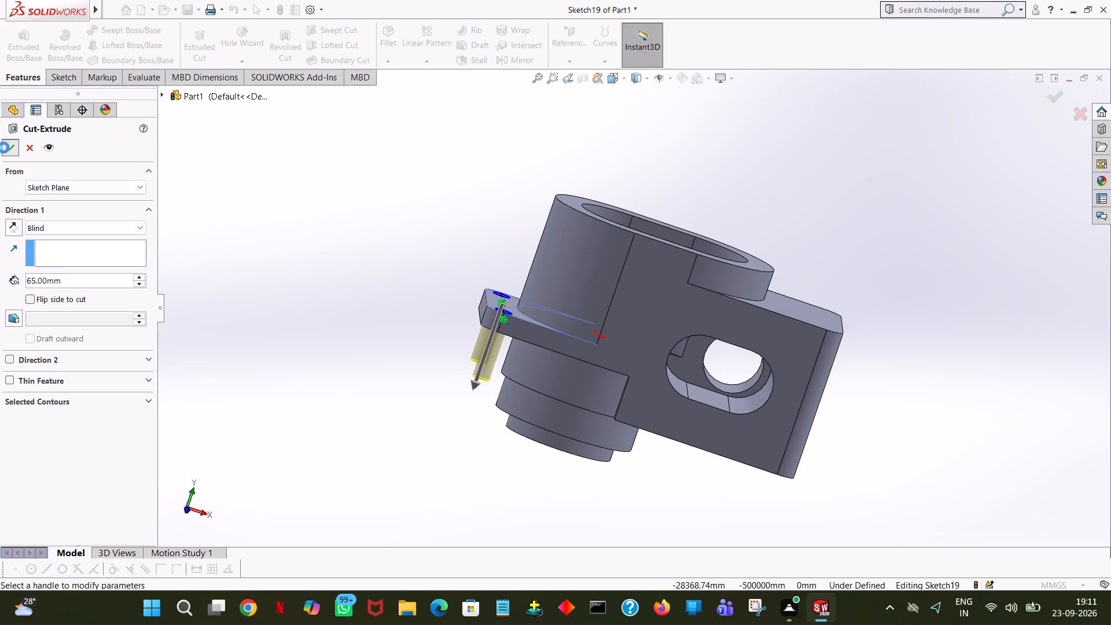
pyautogui.click(547, 147)
# Start an extruded-cut sketch on the slot-shaped boss's end face and draw a 65 mm radius circle centred on the origin.
pyautogui.moveTo(720, 185); pyautogui.dragTo(694, 273, button='middle')
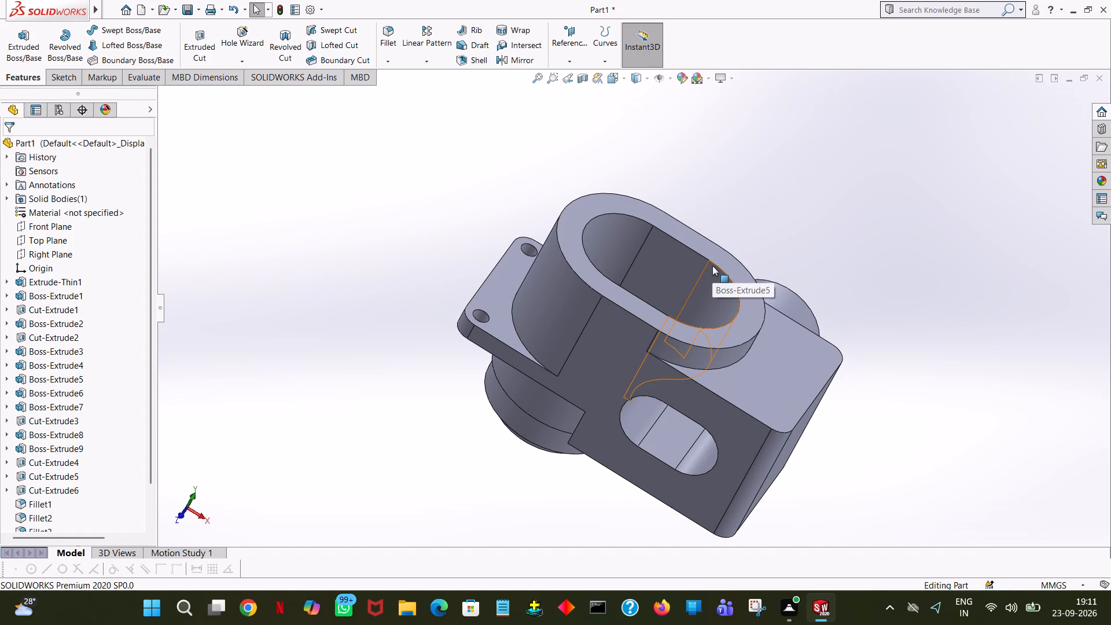
pyautogui.moveTo(668, 154); pyautogui.dragTo(643, 205, button='middle')
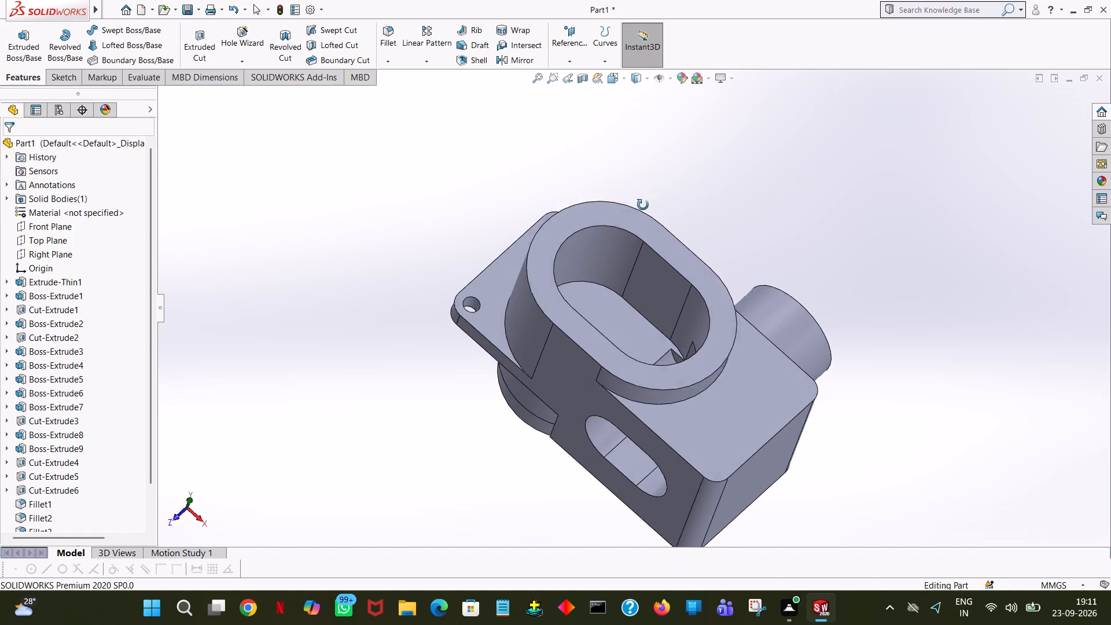
pyautogui.moveTo(643, 205); pyautogui.dragTo(680, 358, button='middle')
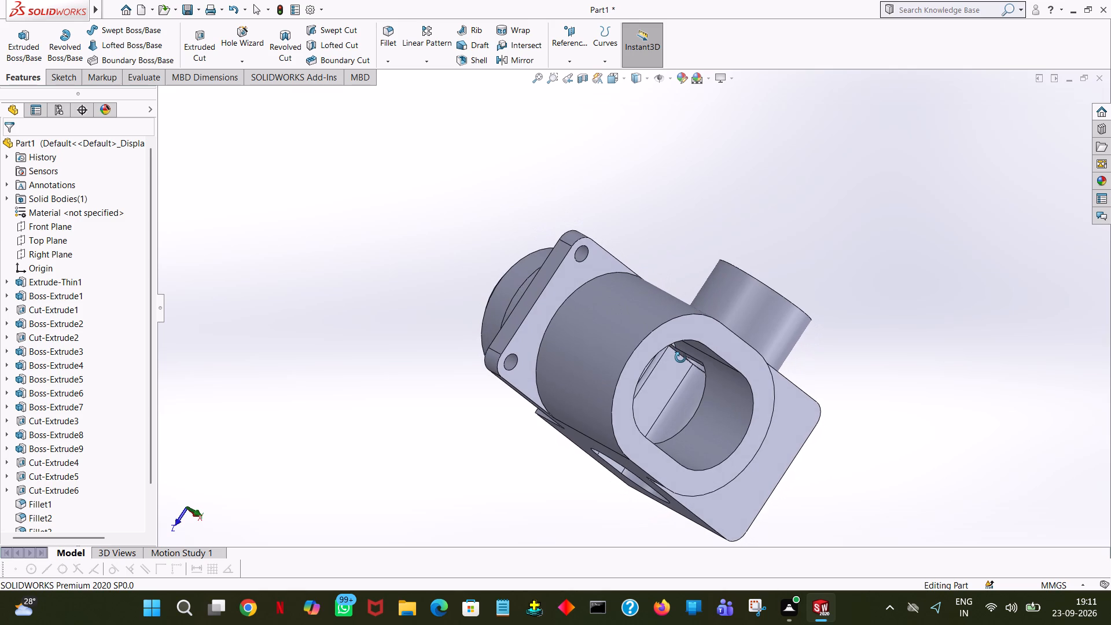
pyautogui.moveTo(680, 358); pyautogui.dragTo(679, 358, button='middle')
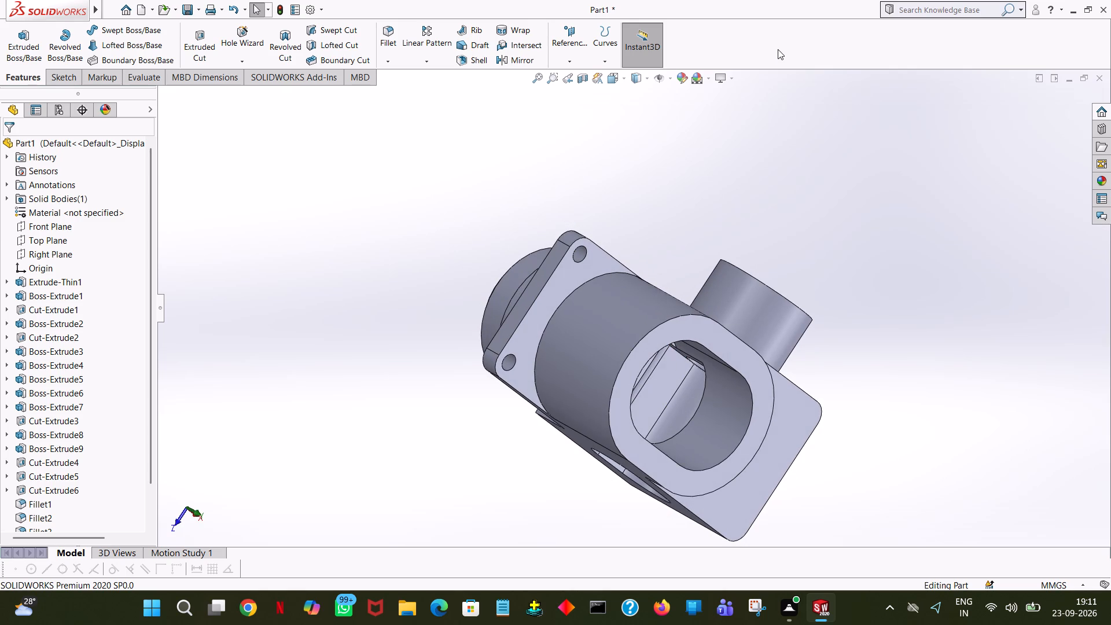
pyautogui.moveTo(780, 83); pyautogui.dragTo(724, 16, button='middle')
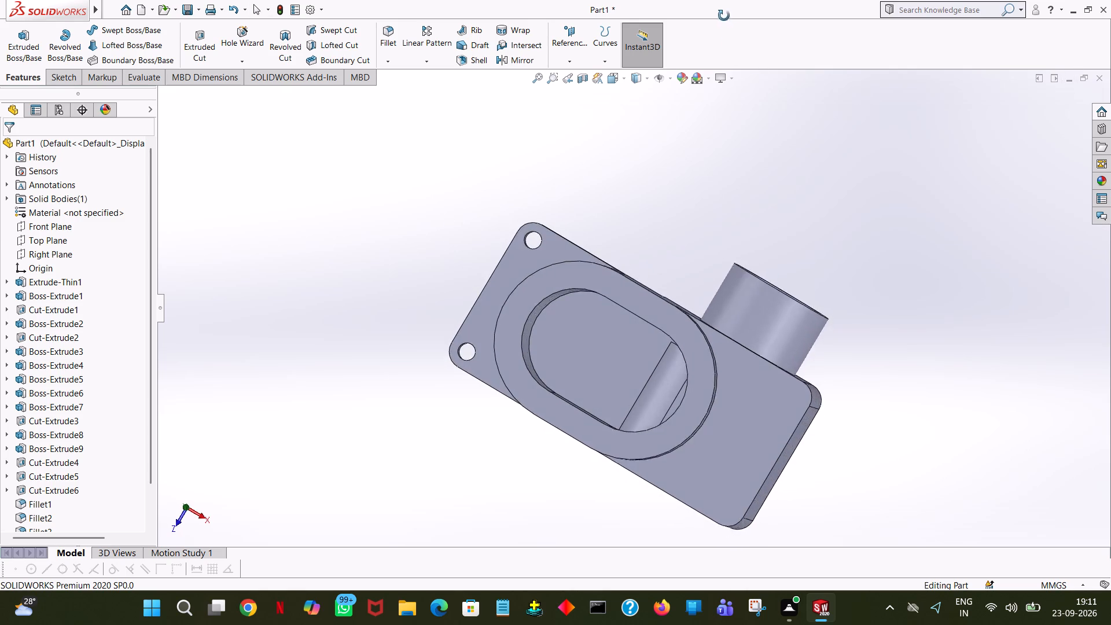
pyautogui.moveTo(724, 16); pyautogui.dragTo(724, 20, button='middle')
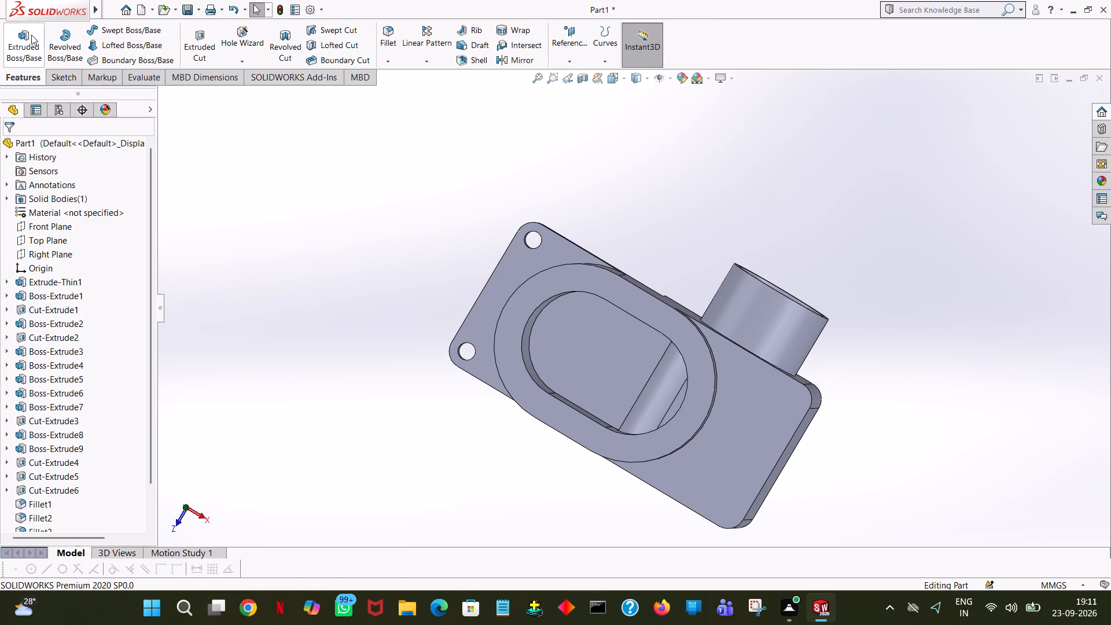
pyautogui.click(57, 74)
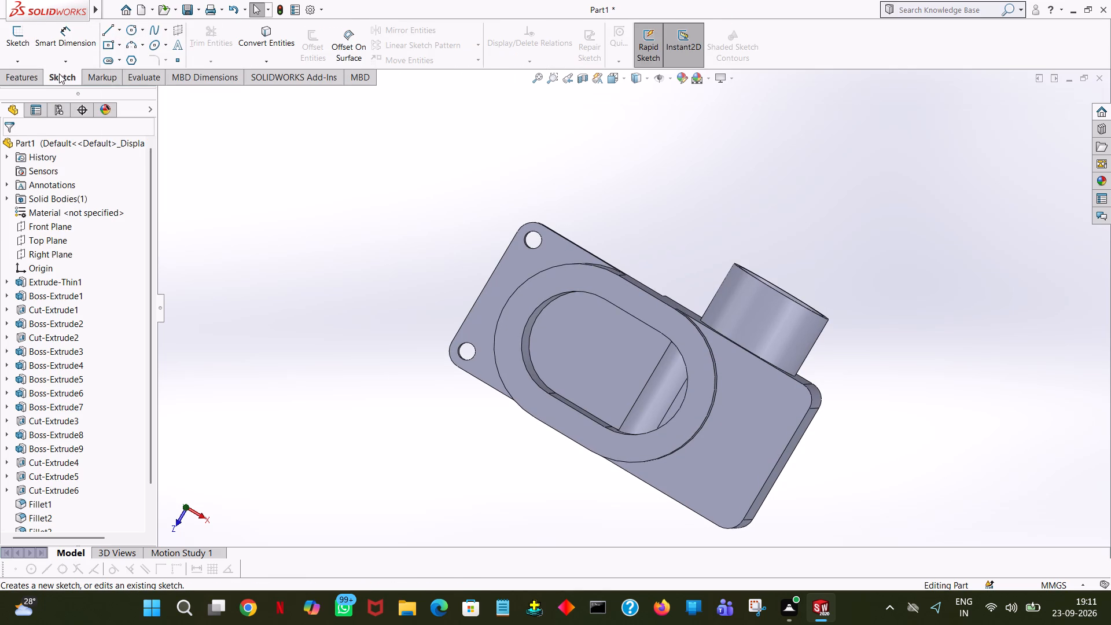
pyautogui.click(4, 76)
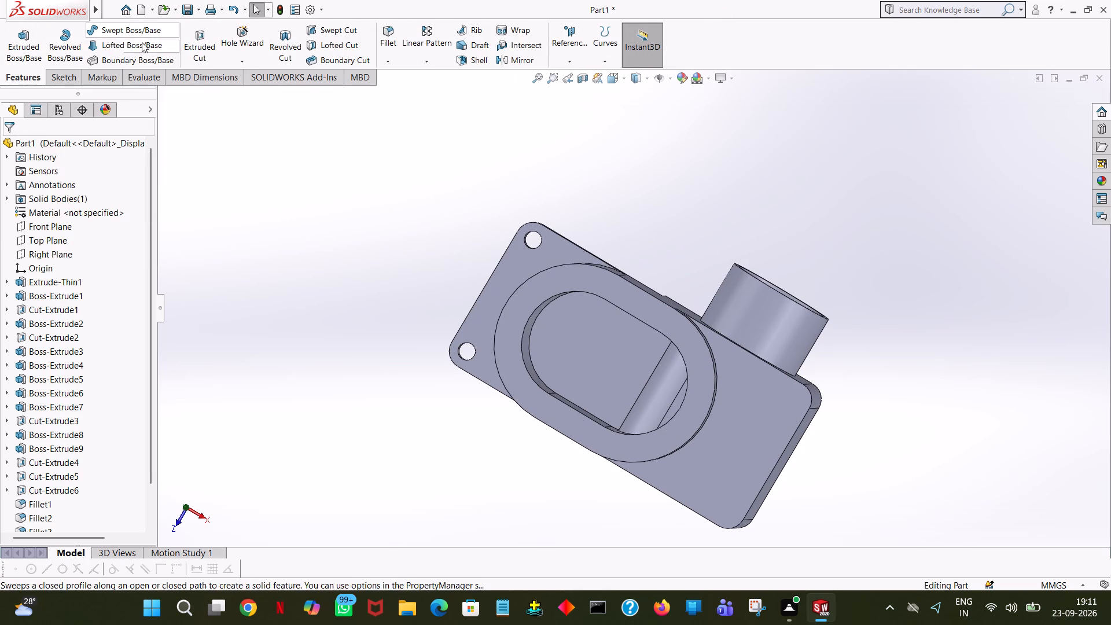
pyautogui.click(201, 43)
pyautogui.click(588, 274)
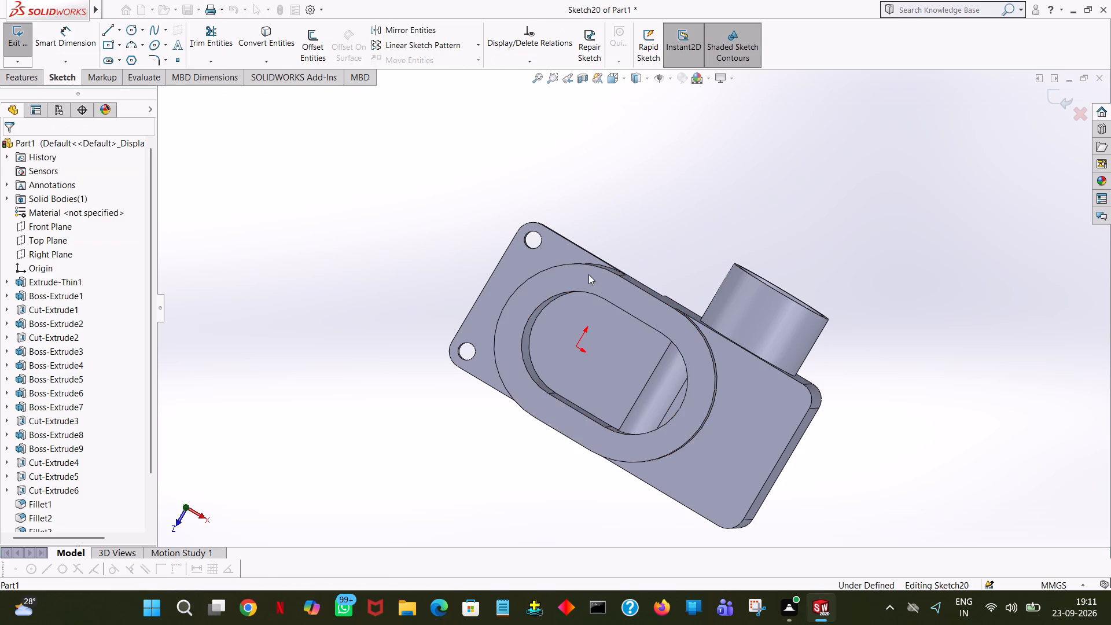
pyautogui.click(137, 30)
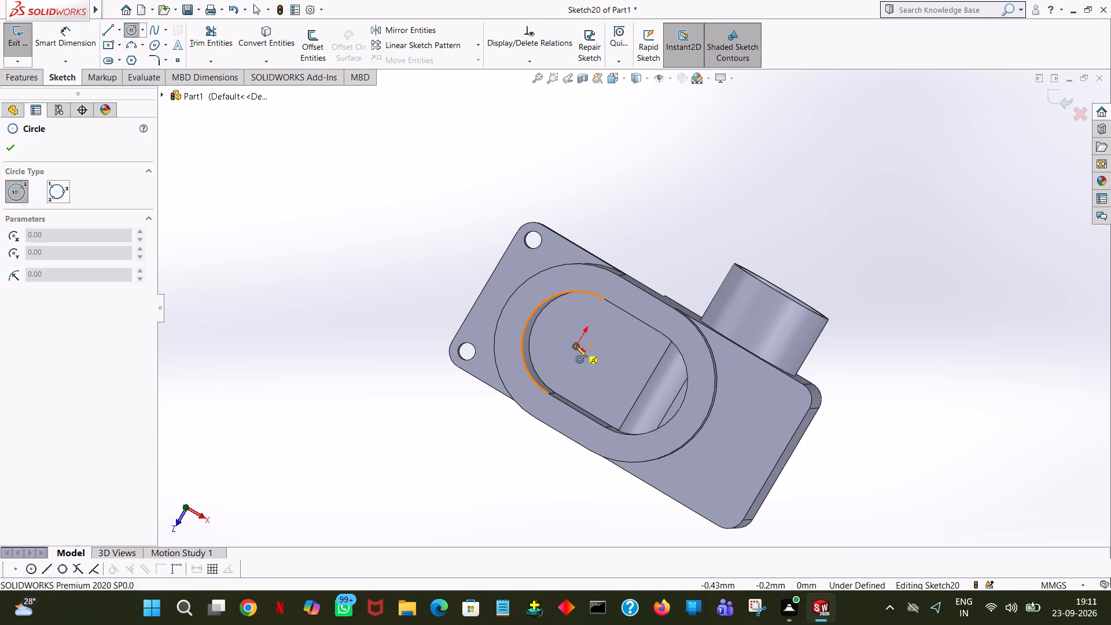
pyautogui.moveTo(970, 314); pyautogui.dragTo(1011, 288, button='middle')
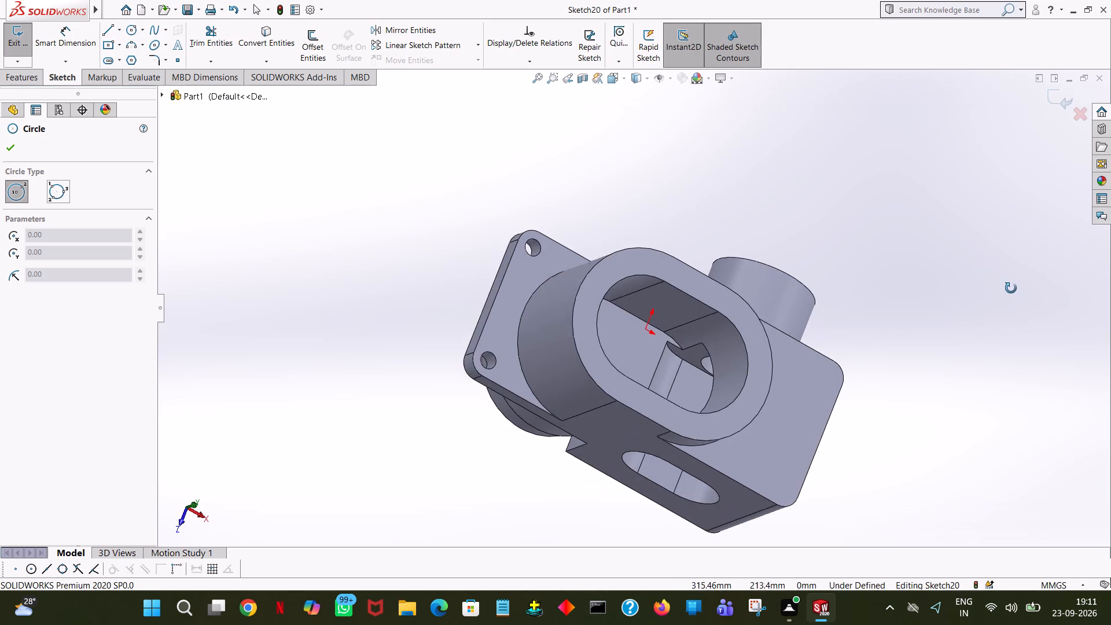
pyautogui.moveTo(1011, 288); pyautogui.dragTo(993, 269, button='middle')
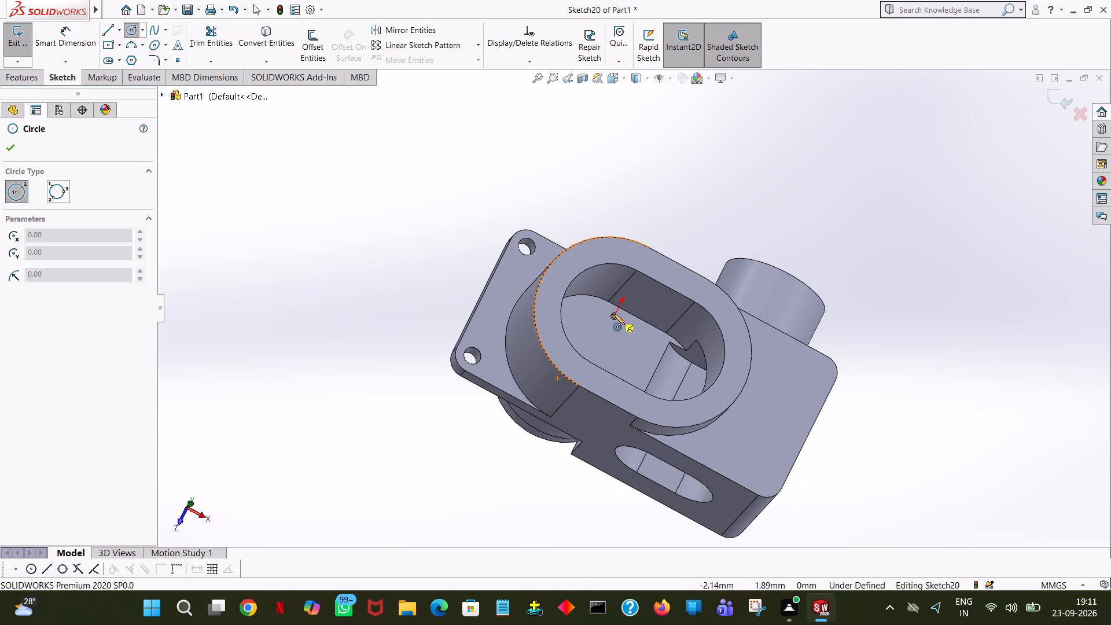
pyautogui.click(613, 315)
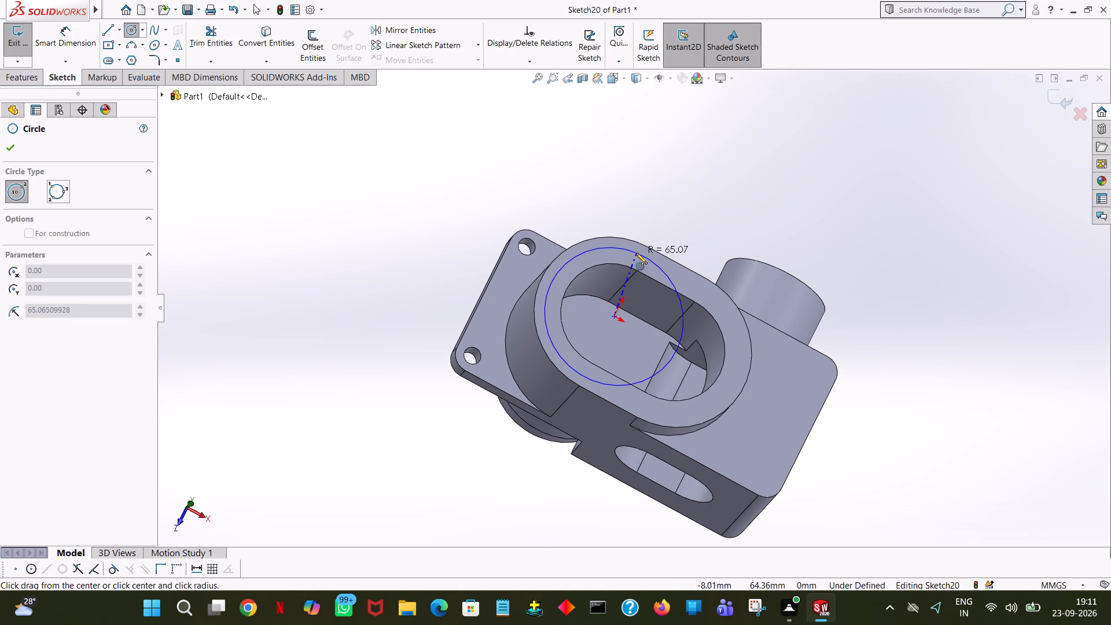
pyautogui.click(636, 253)
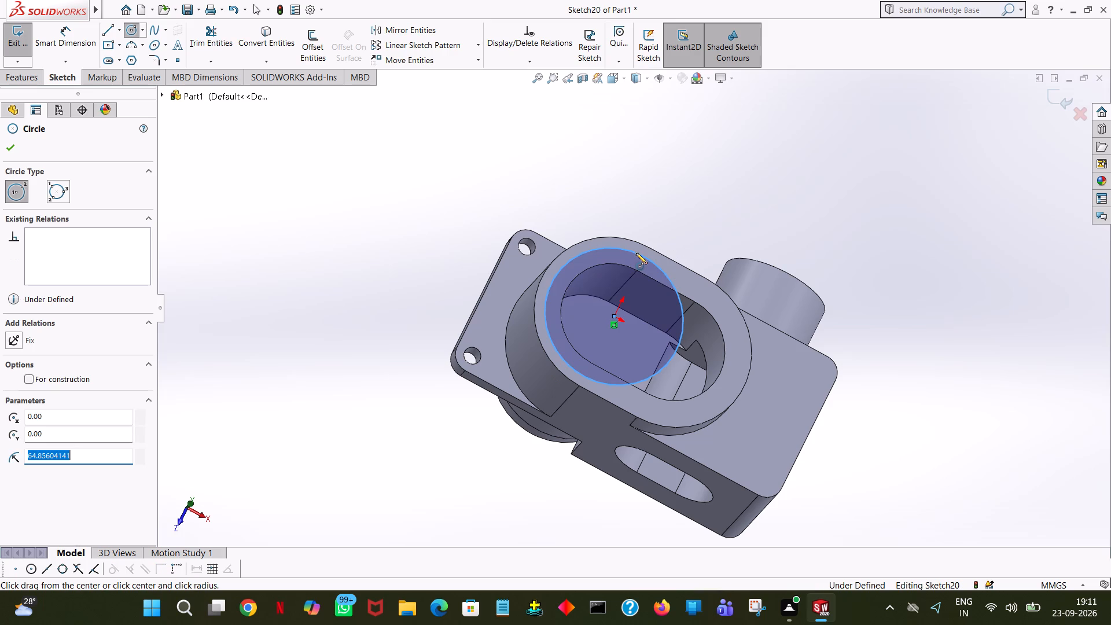
pyautogui.write('65')
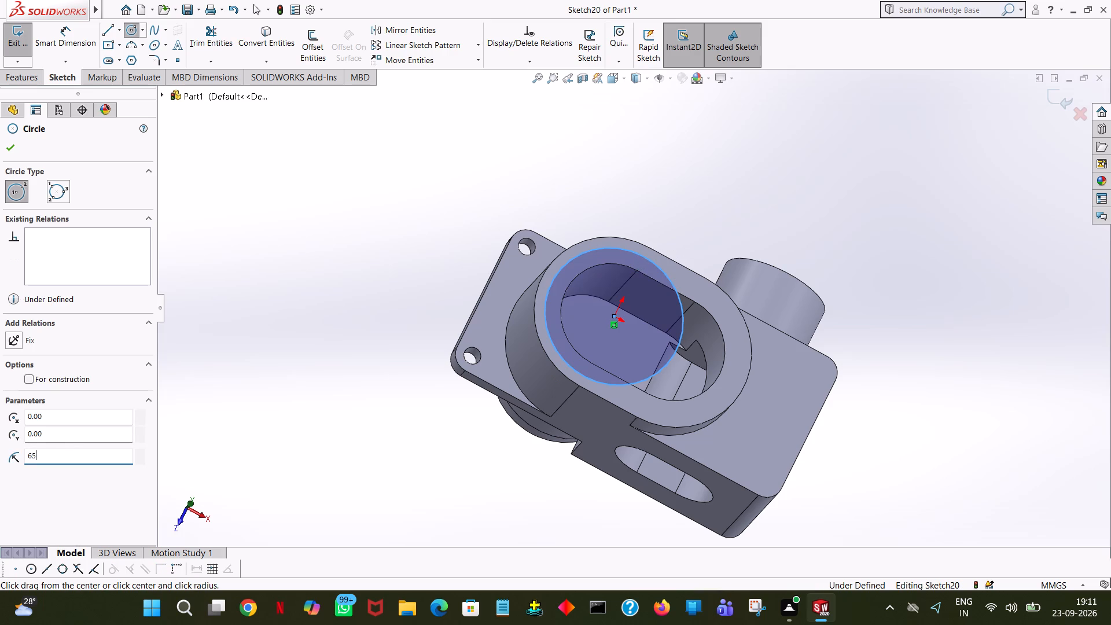
pyautogui.press('Return')
pyautogui.press('Return')
# Draw a second 65 mm radius circle on the slot-shaped boss's end face, centred 60 mm horizontally from the origin.
pyautogui.moveTo(836, 315); pyautogui.dragTo(826, 328, button='middle')
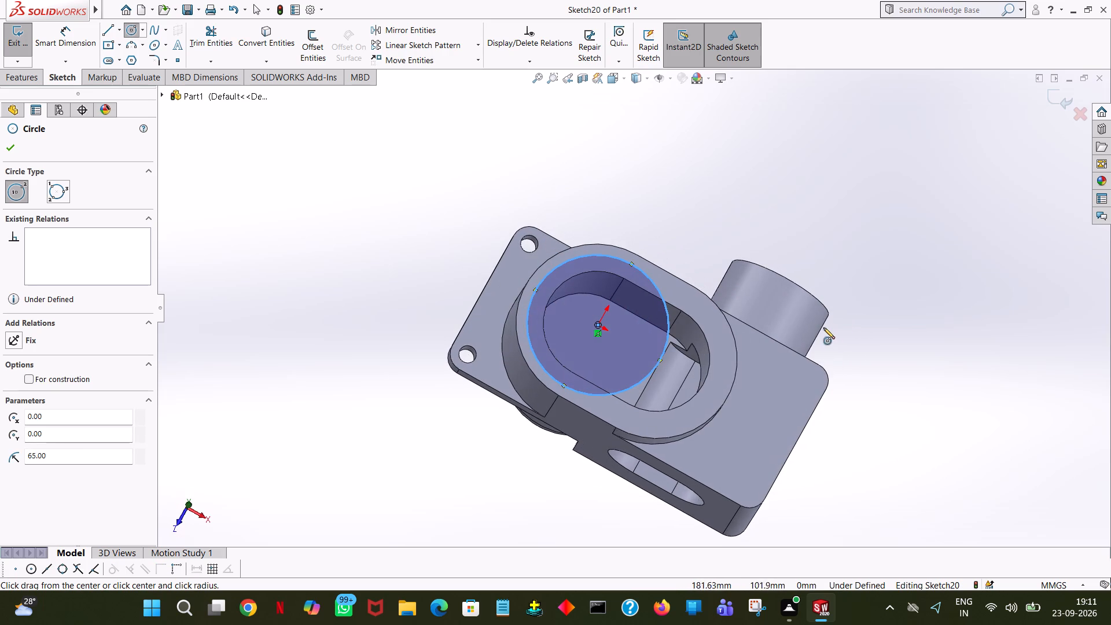
pyautogui.click(654, 357)
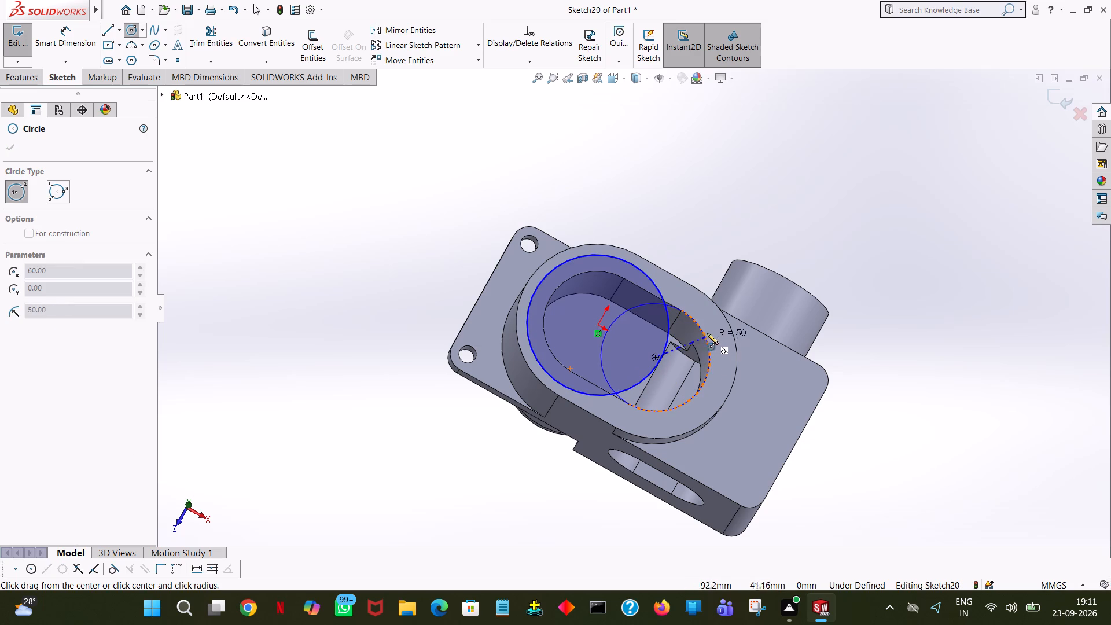
pyautogui.click(697, 302)
pyautogui.write('65')
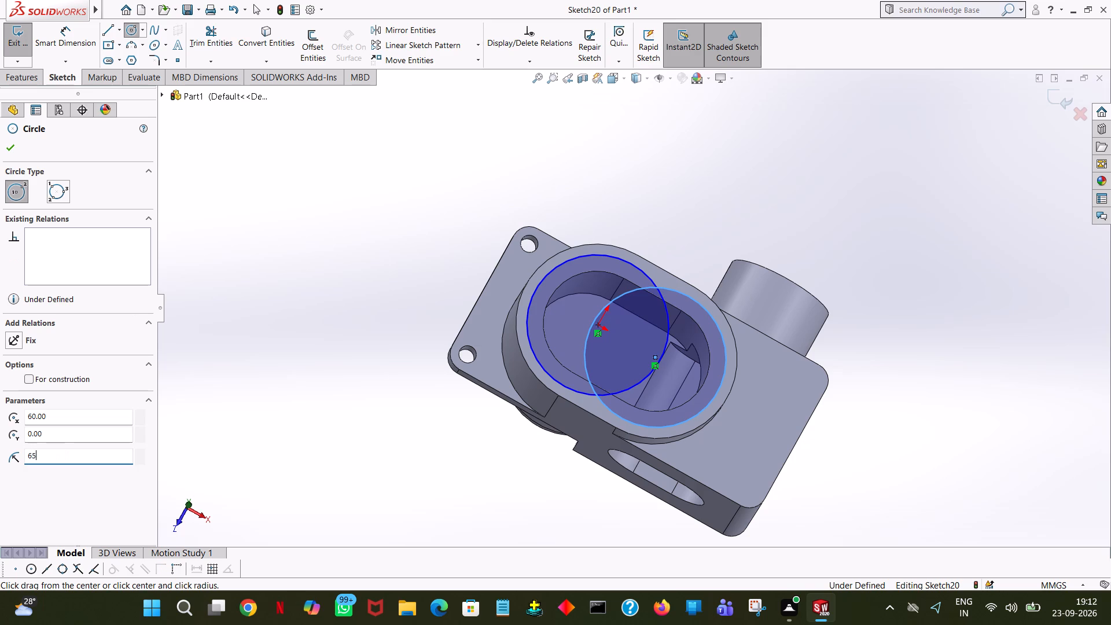
pyautogui.press('Return')
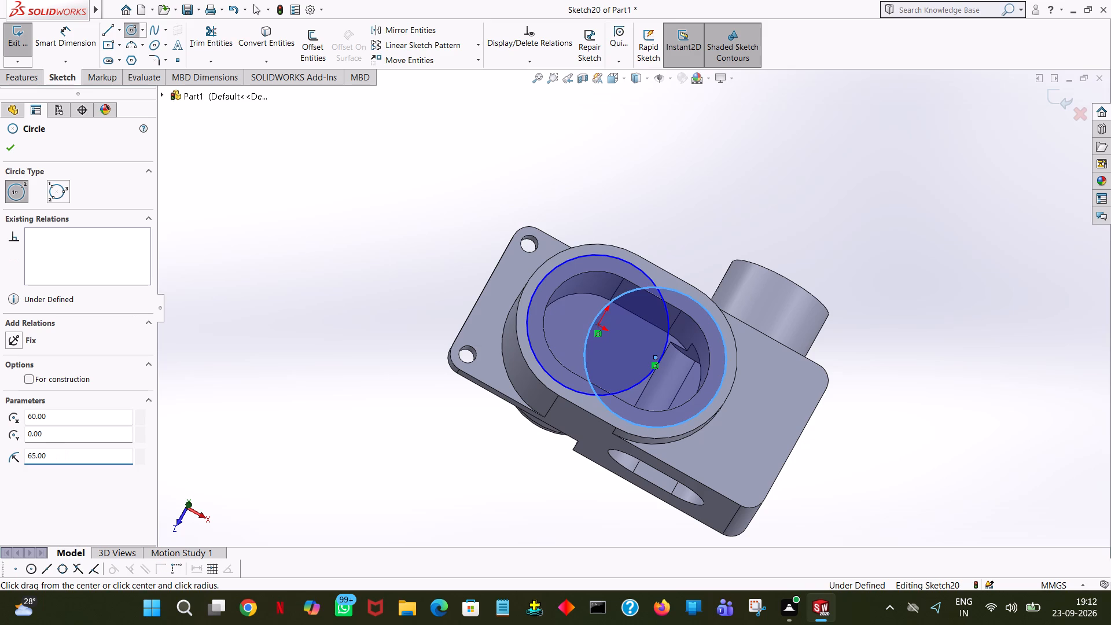
pyautogui.rightClick(697, 302)
pyautogui.click(726, 312)
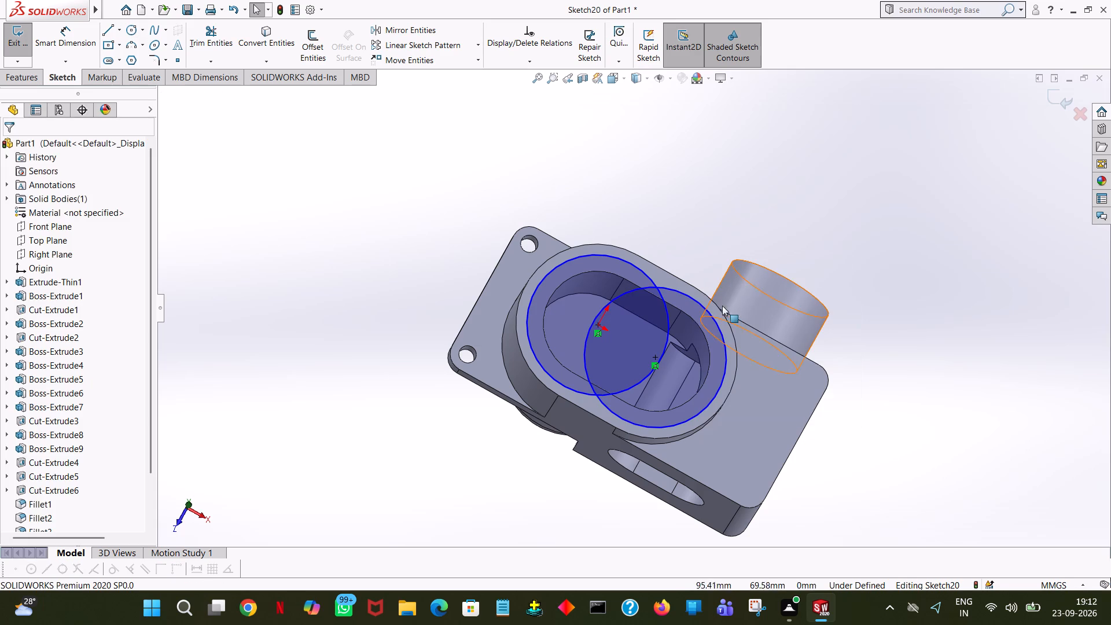
pyautogui.click(447, 207)
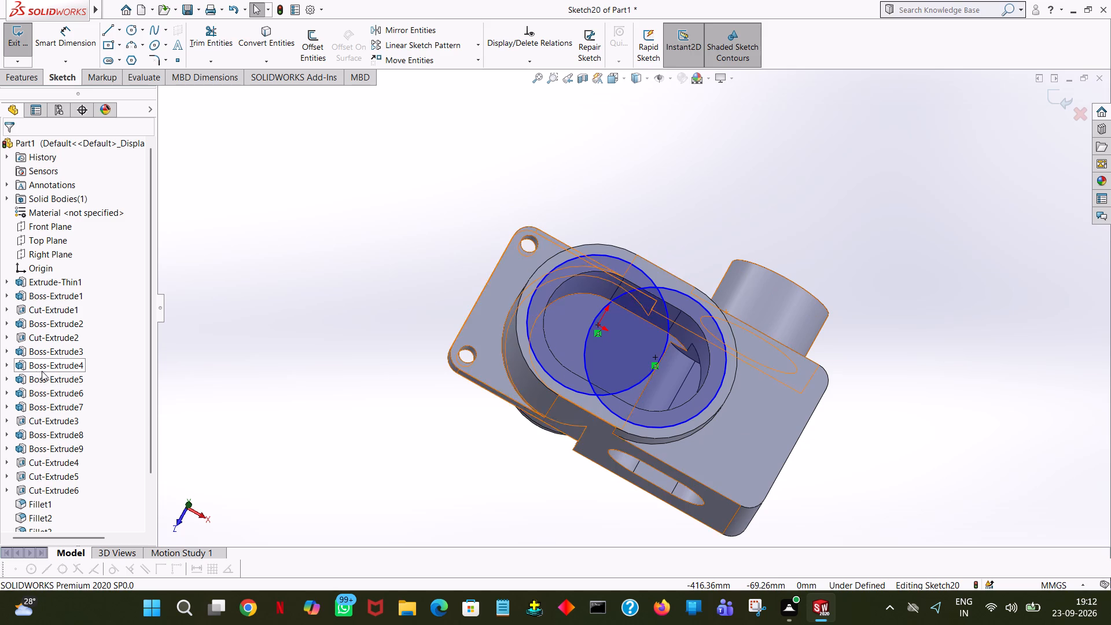
pyautogui.click(339, 119)
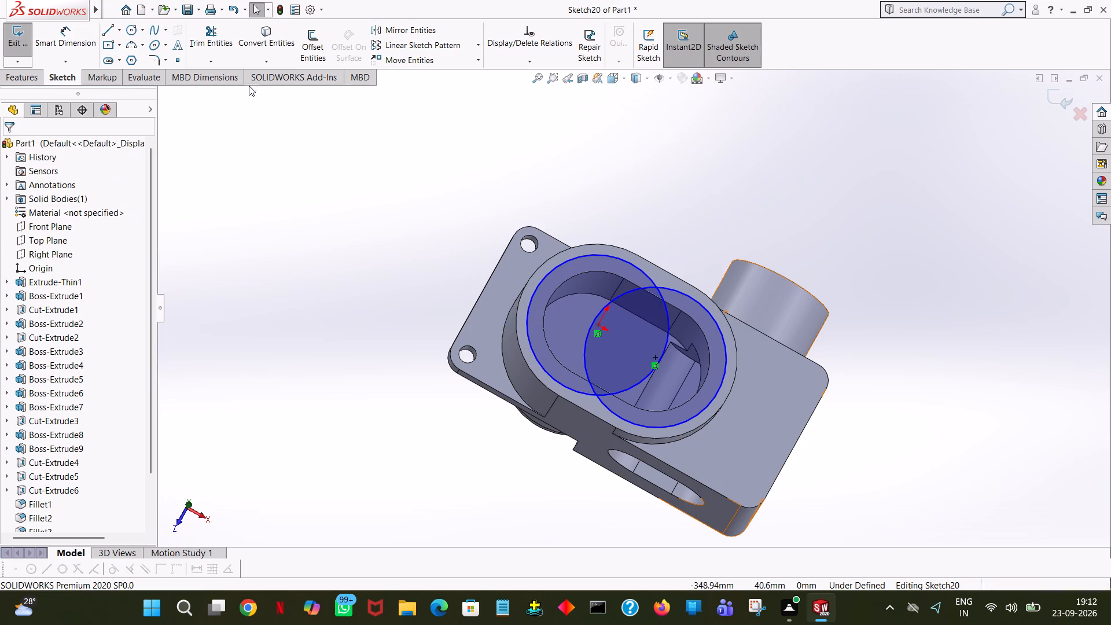
# Connect the two 65 mm radius circles with a 60 mm horizontal tangent line on each side.
pyautogui.click(106, 32)
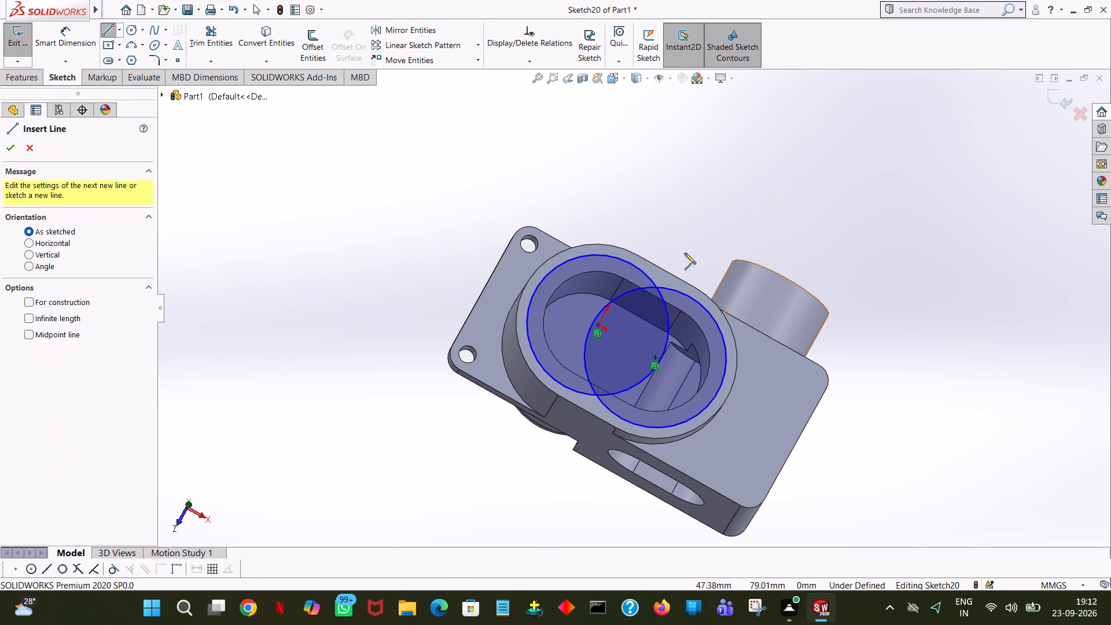
pyautogui.click(632, 263)
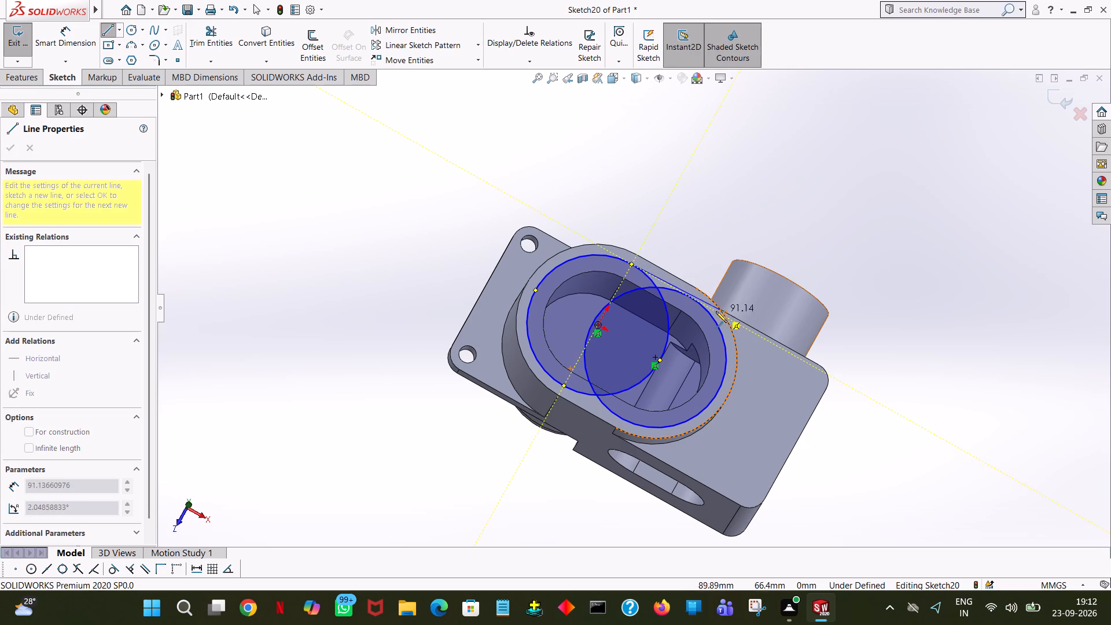
pyautogui.click(688, 295)
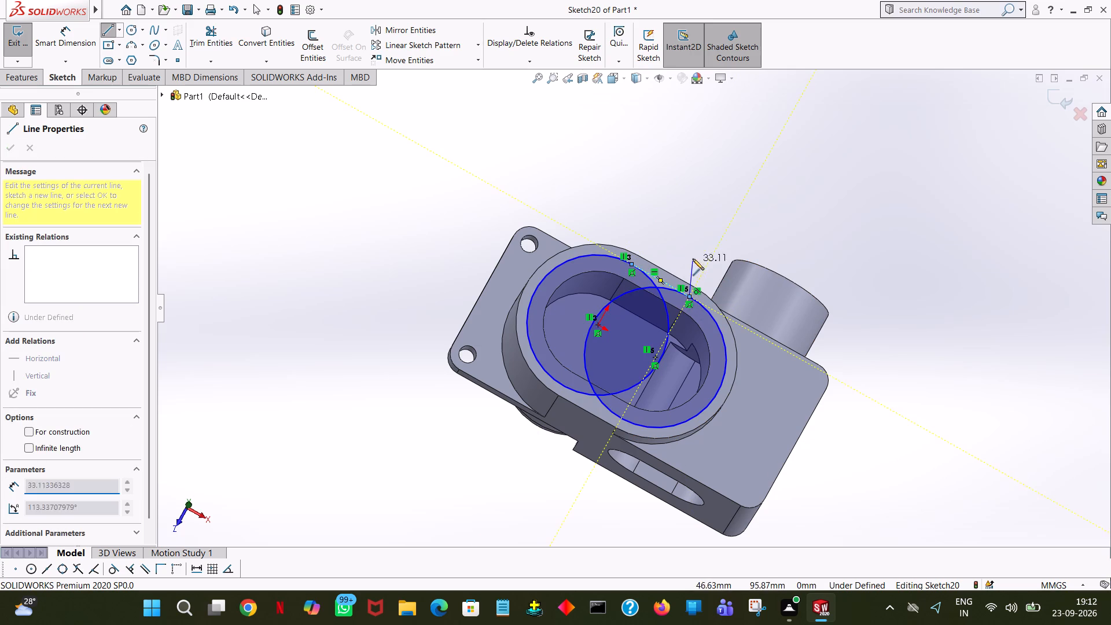
pyautogui.rightClick(766, 218)
pyautogui.click(794, 223)
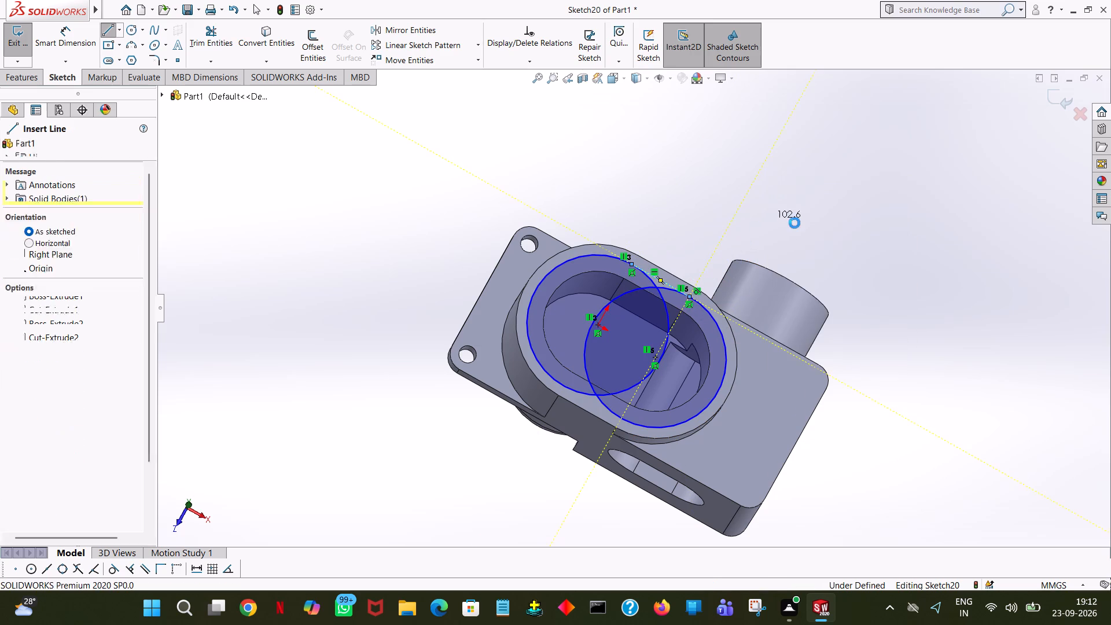
pyautogui.moveTo(852, 341); pyautogui.dragTo(888, 295, button='middle')
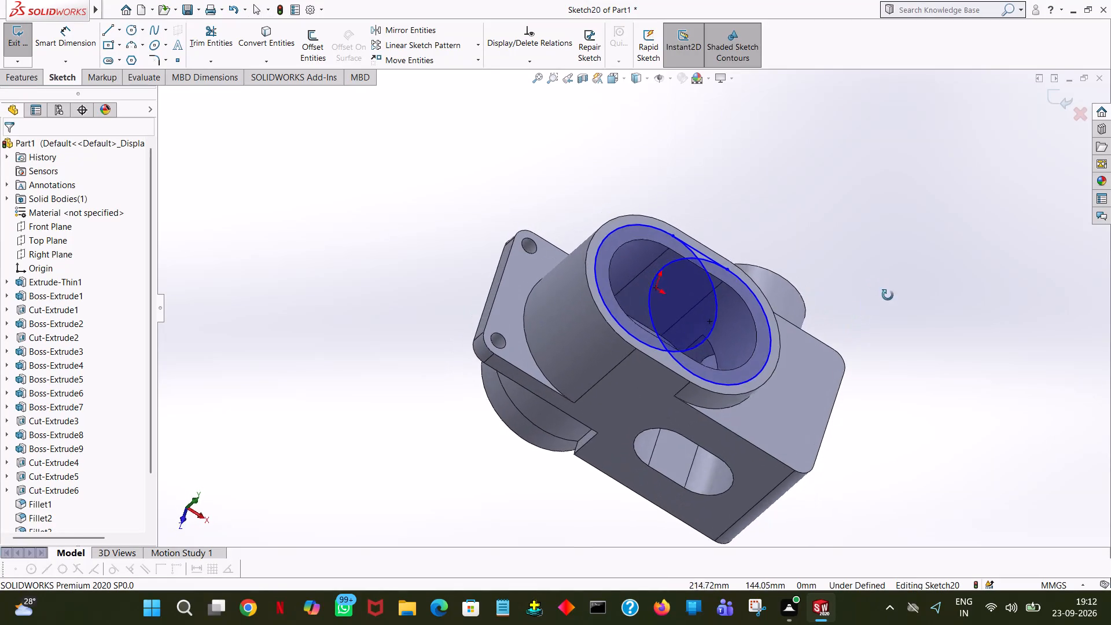
pyautogui.moveTo(888, 295); pyautogui.dragTo(843, 344, button='middle')
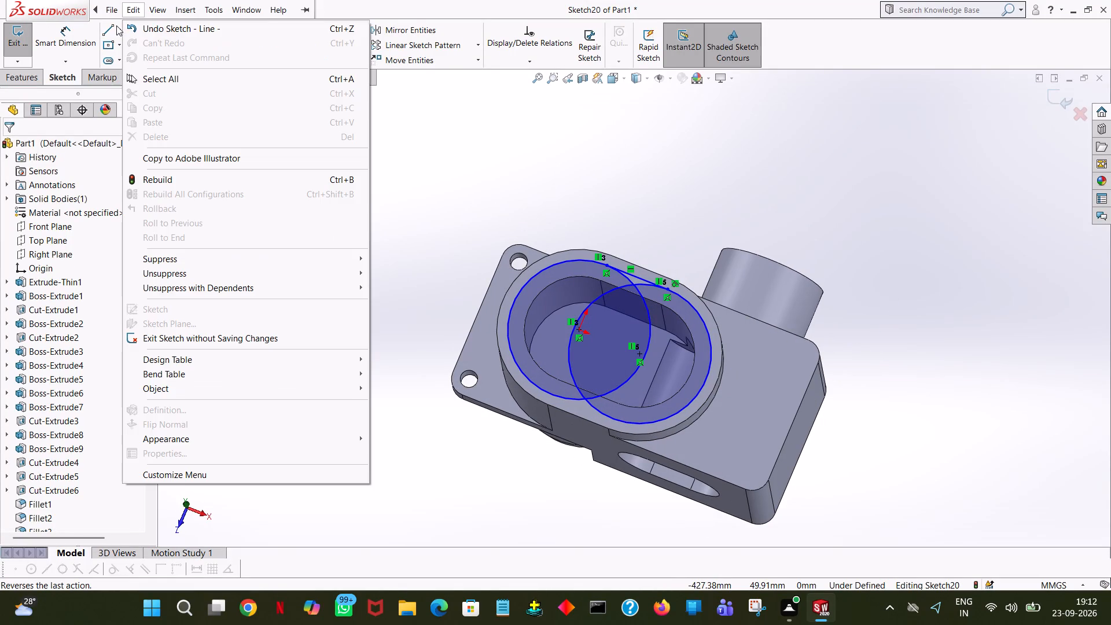
pyautogui.click(112, 28)
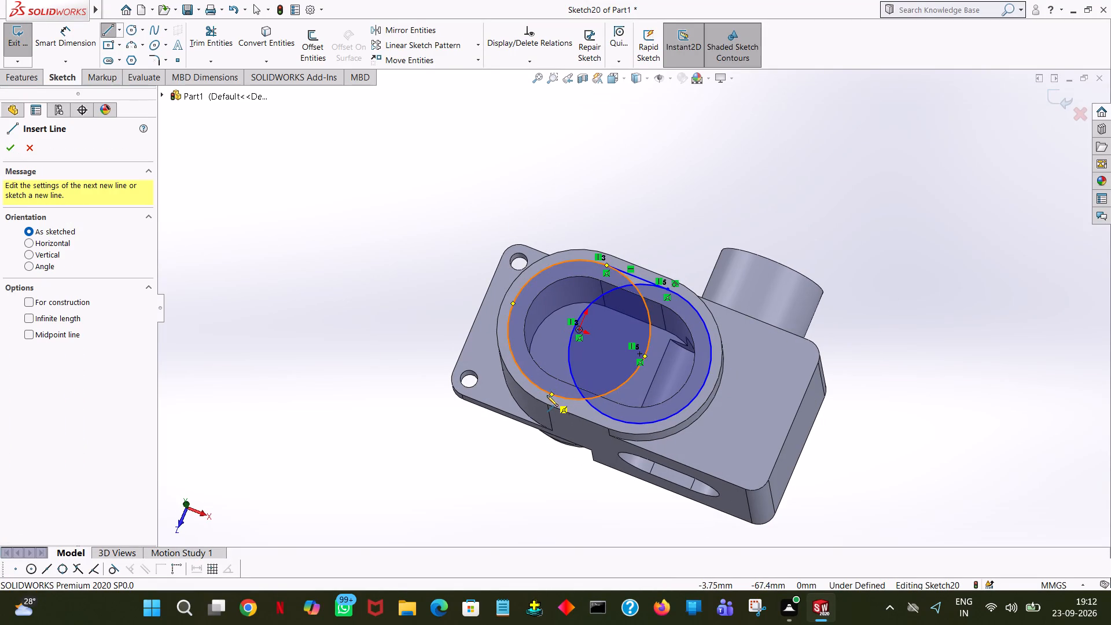
pyautogui.click(551, 394)
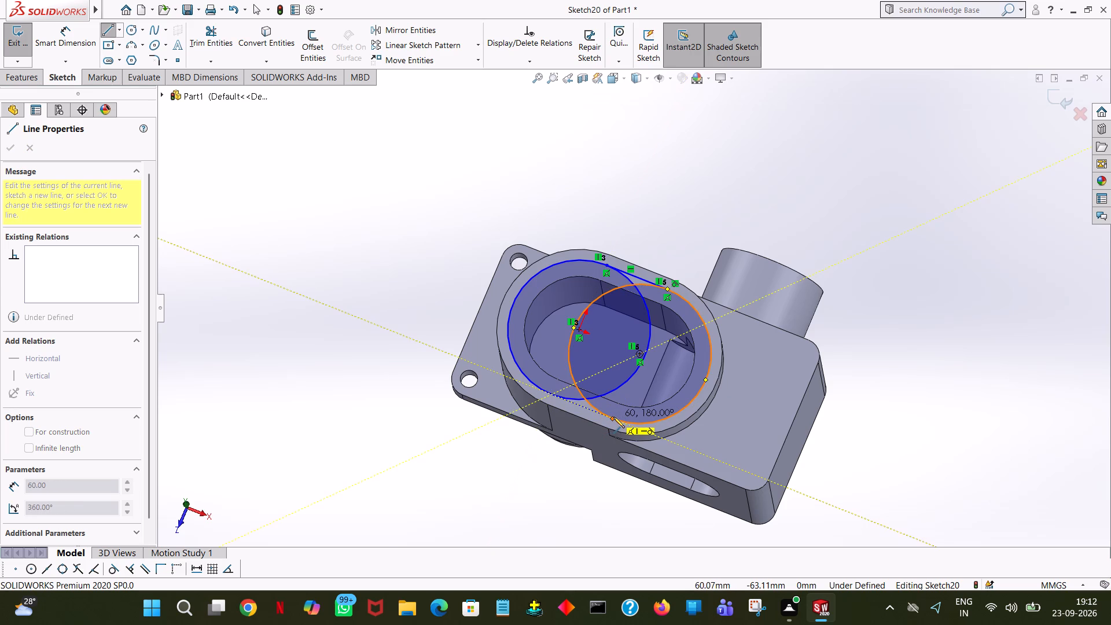
pyautogui.click(613, 418)
pyautogui.rightClick(613, 418)
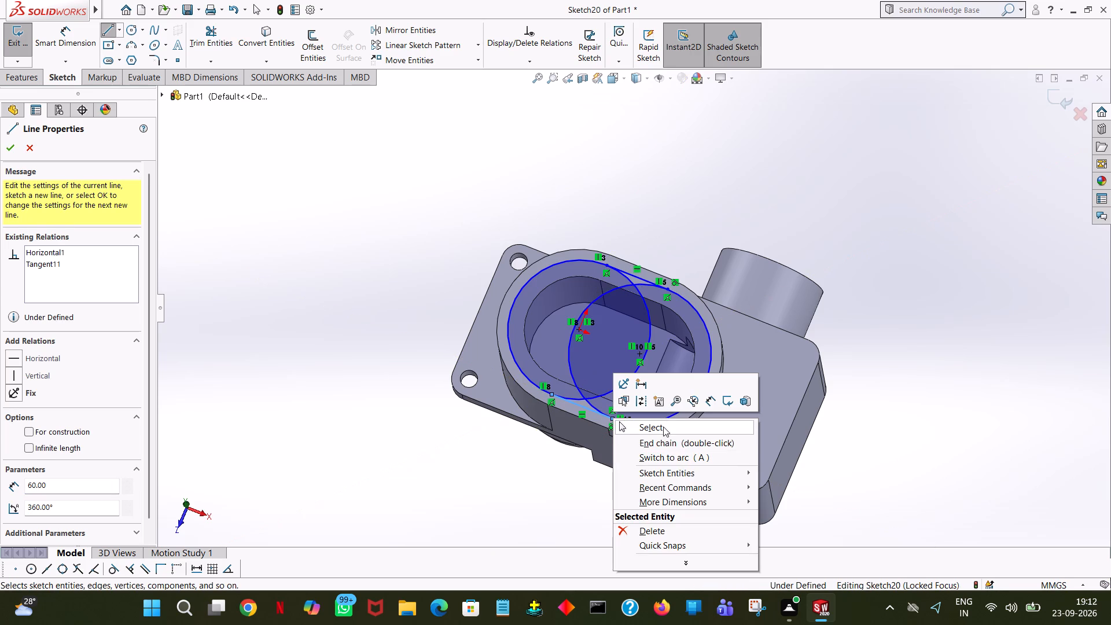
pyautogui.click(663, 426)
# Trim away the overlapping inner arcs of the two circles so that a single closed slot outline is left.
pyautogui.click(215, 23)
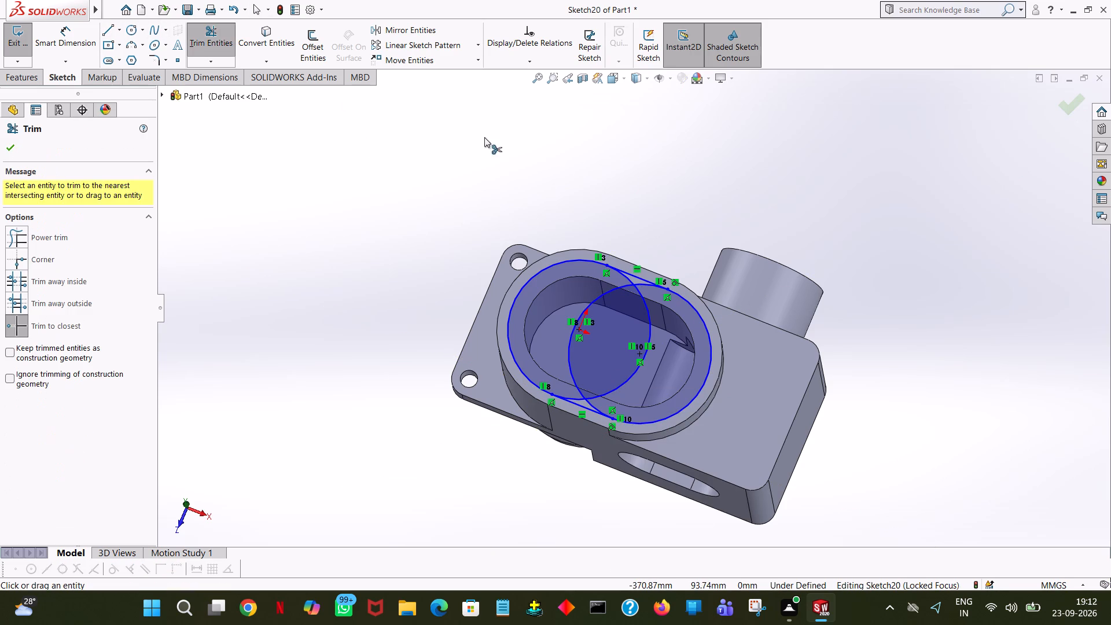
pyautogui.click(601, 295)
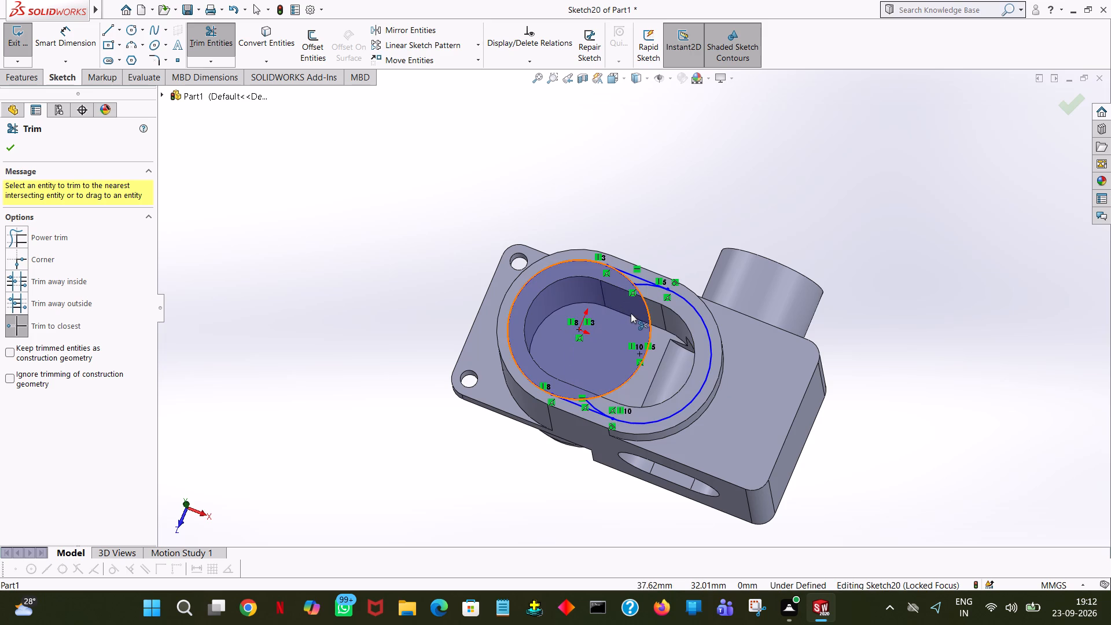
pyautogui.click(647, 315)
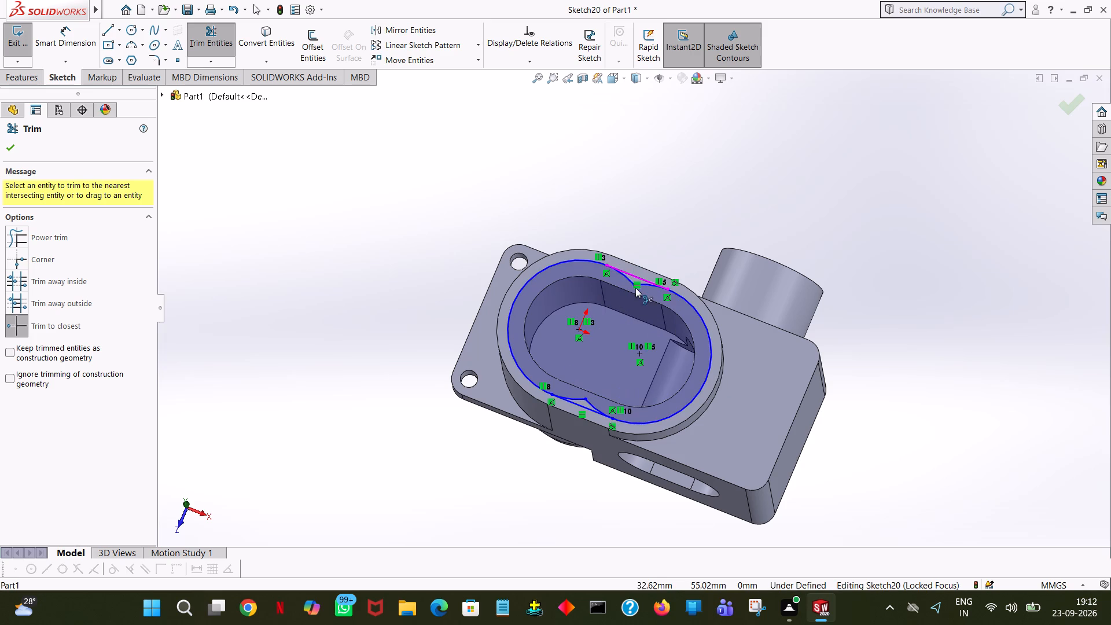
pyautogui.click(629, 280)
pyautogui.click(645, 286)
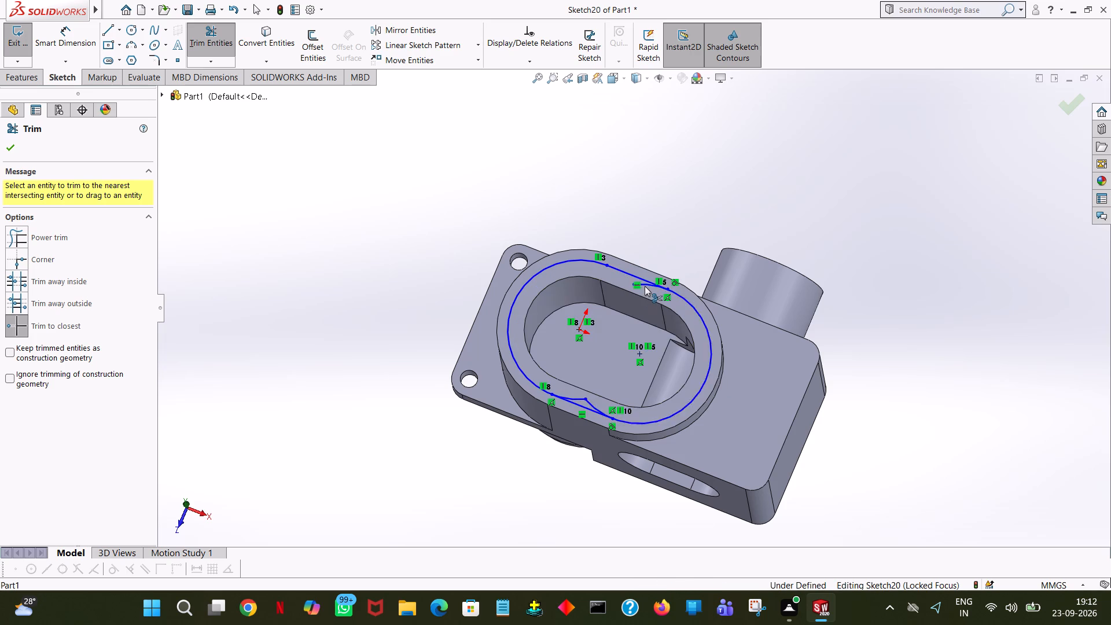
pyautogui.click(591, 405)
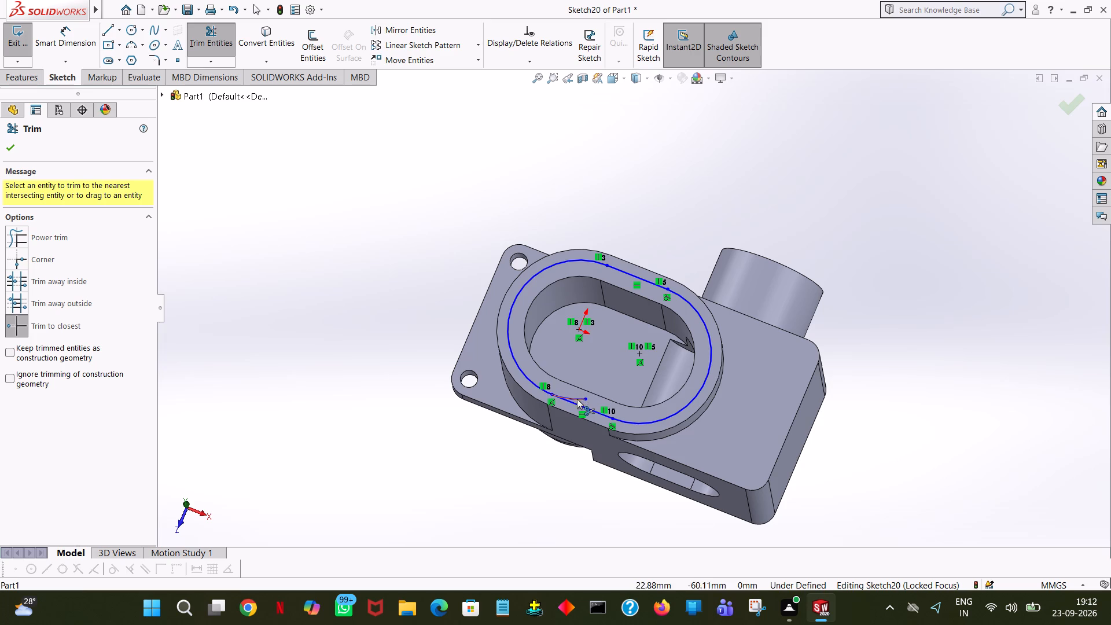
pyautogui.click(577, 399)
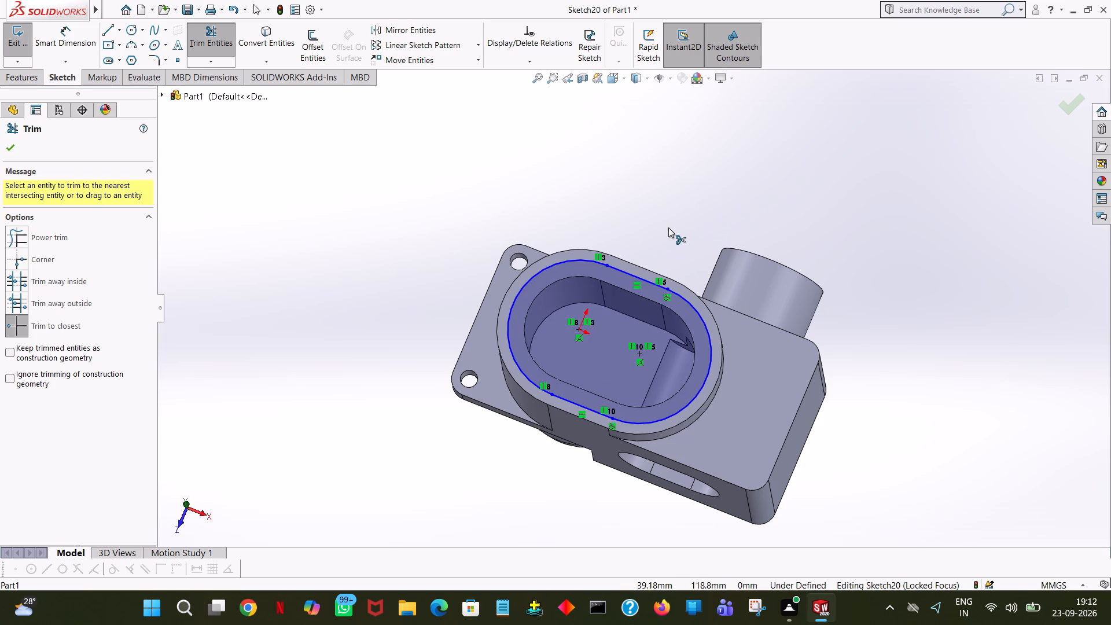
# Draw a 4 mm radius circle at each end of the slot outline's straight side nearest the round side boss.
pyautogui.click(130, 28)
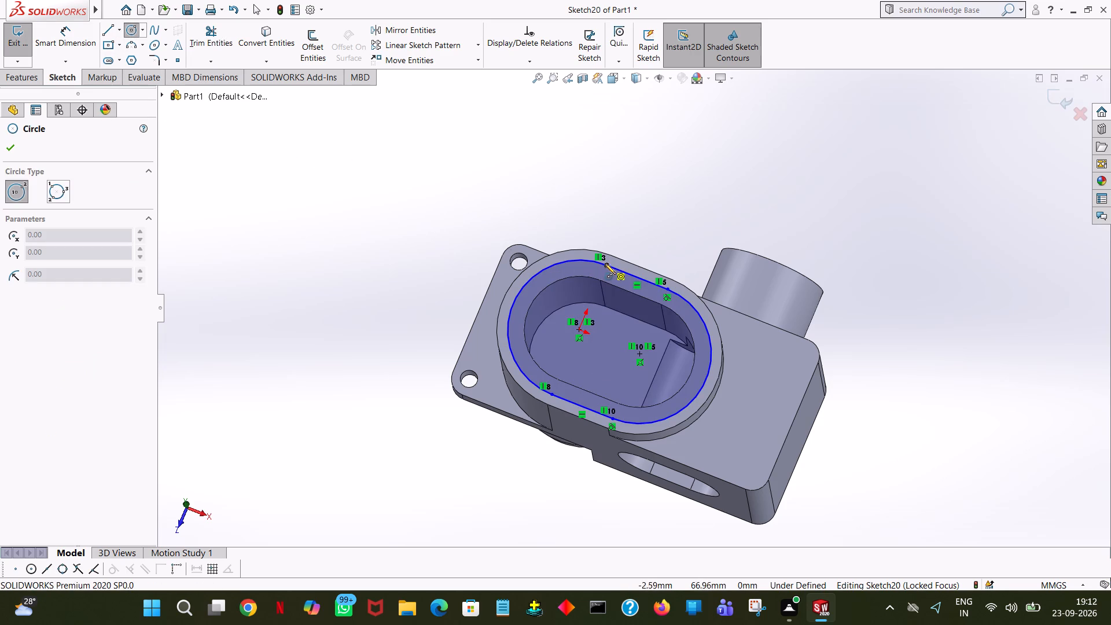
pyautogui.click(605, 265)
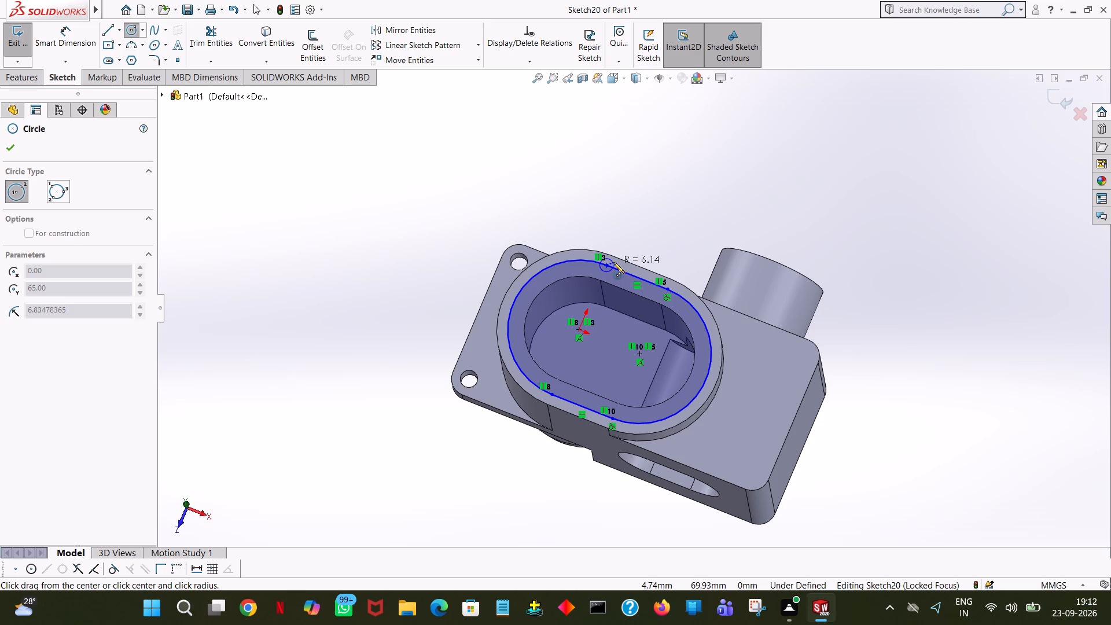
pyautogui.click(613, 262)
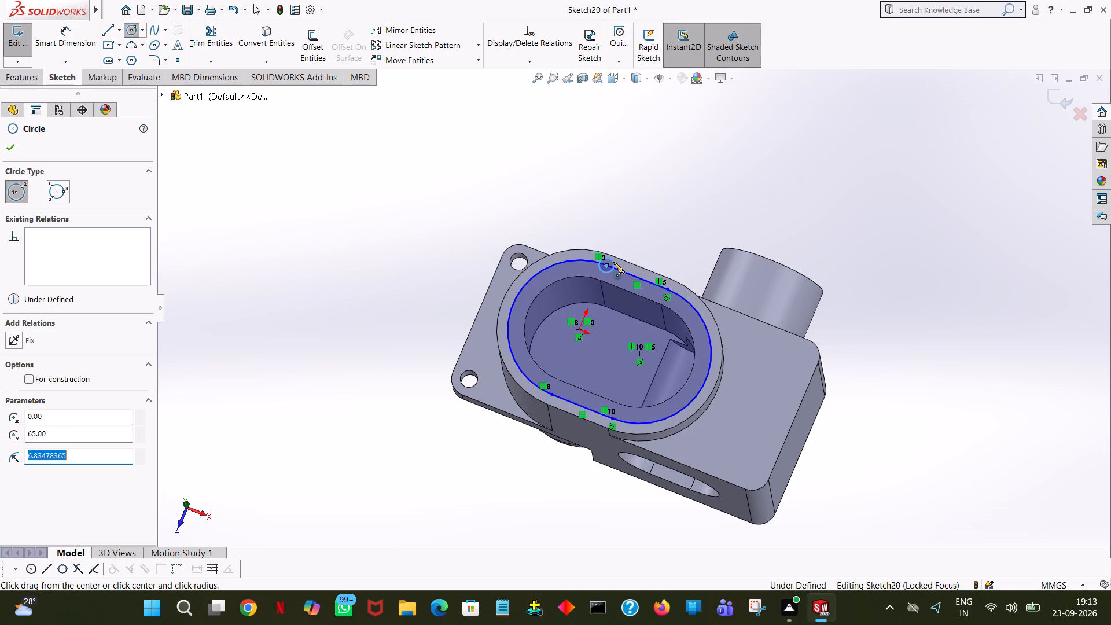
pyautogui.press('4')
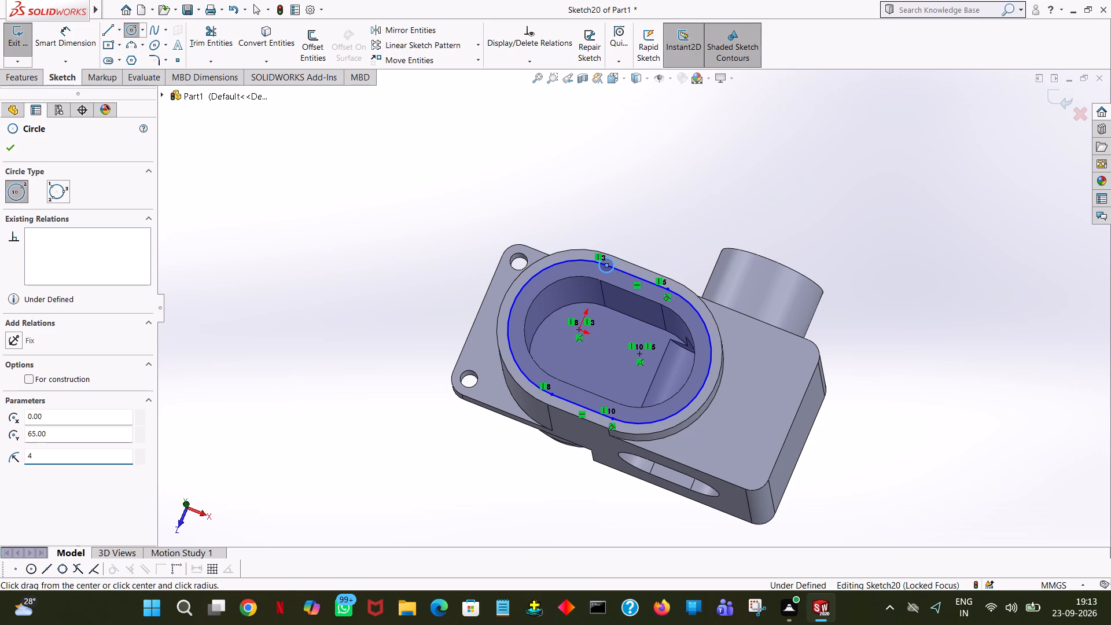
pyautogui.press('Return')
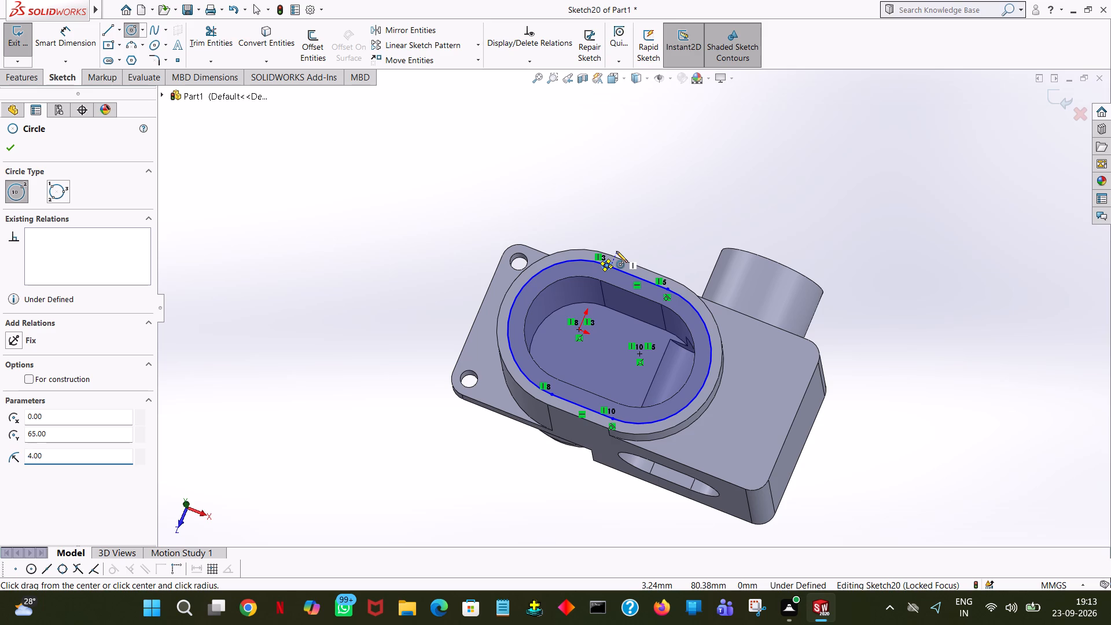
pyautogui.keyDown('ctrl'); pyautogui.scroll(-5, 616, 251); pyautogui.keyUp('ctrl')
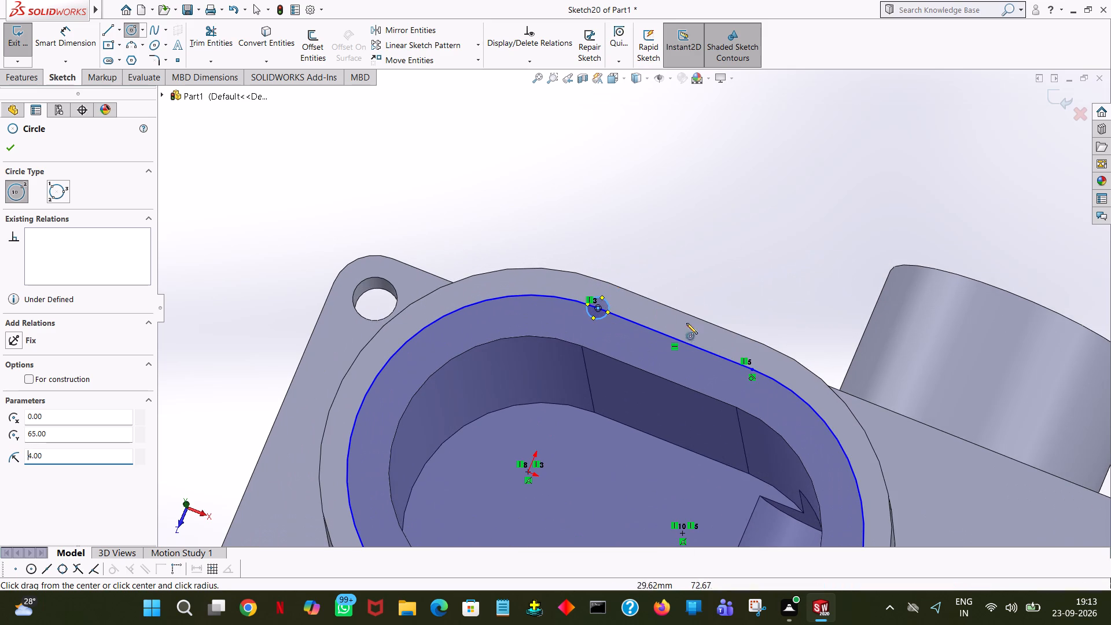
pyautogui.click(752, 370)
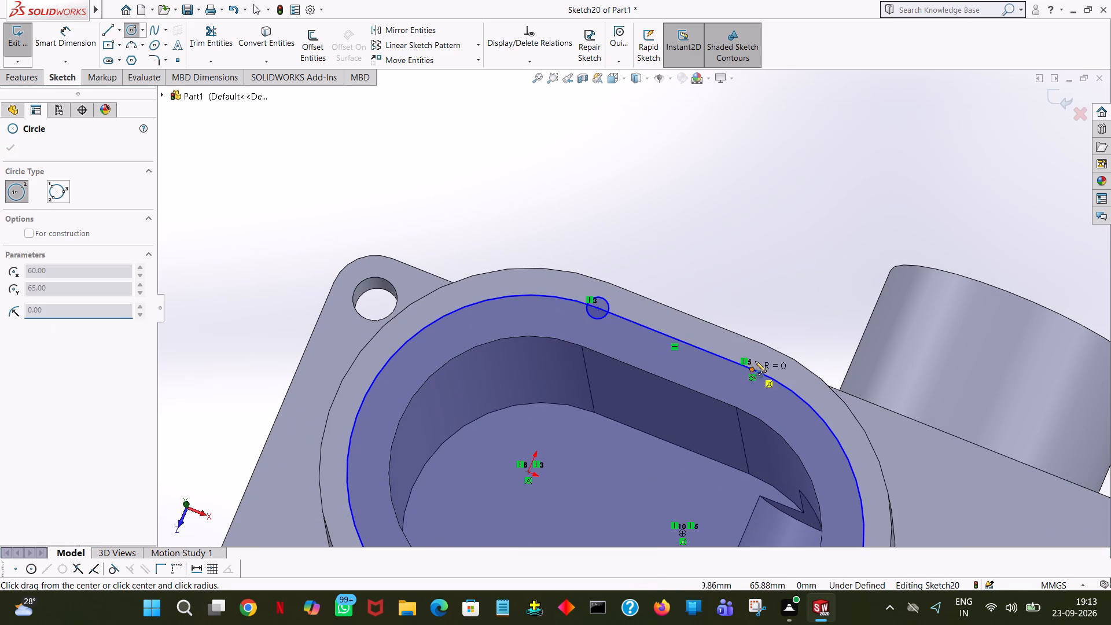
pyautogui.click(757, 356)
pyautogui.press('4')
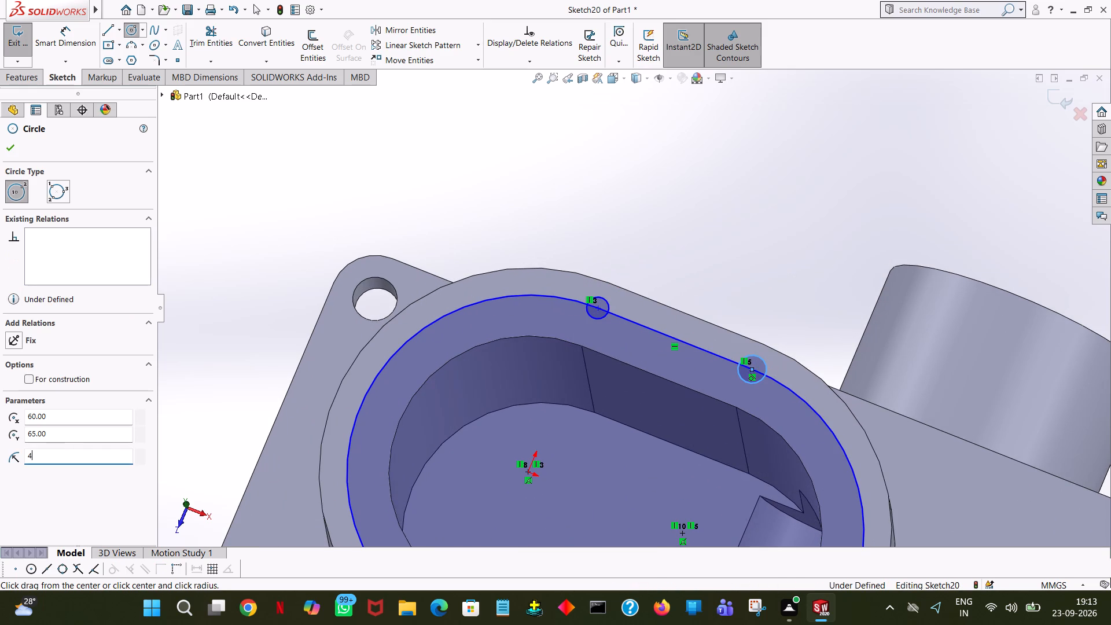
pyautogui.press('Return')
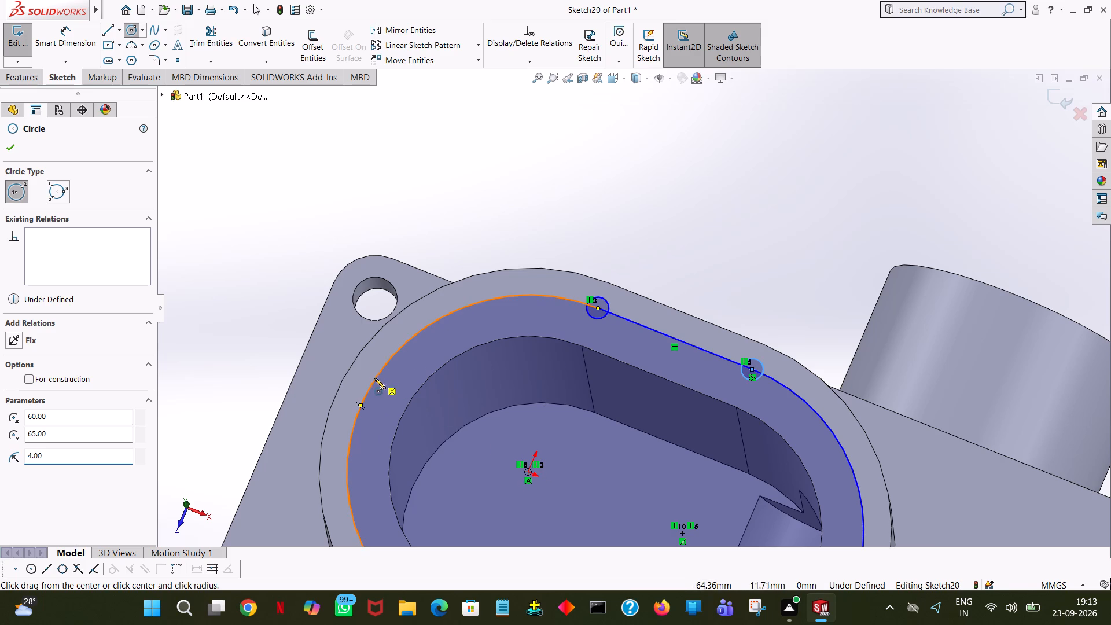
# Draw a 4 mm radius circle on the slot outline's rounded end near the plate's corner holes, centred at -65, 0.
pyautogui.click(360, 405)
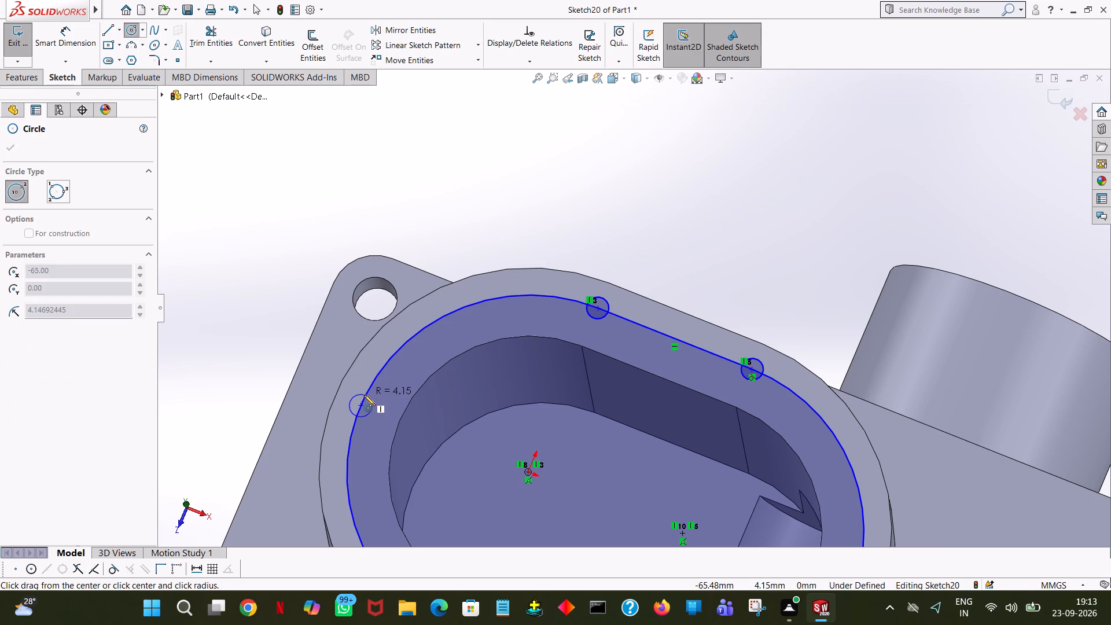
pyautogui.click(364, 395)
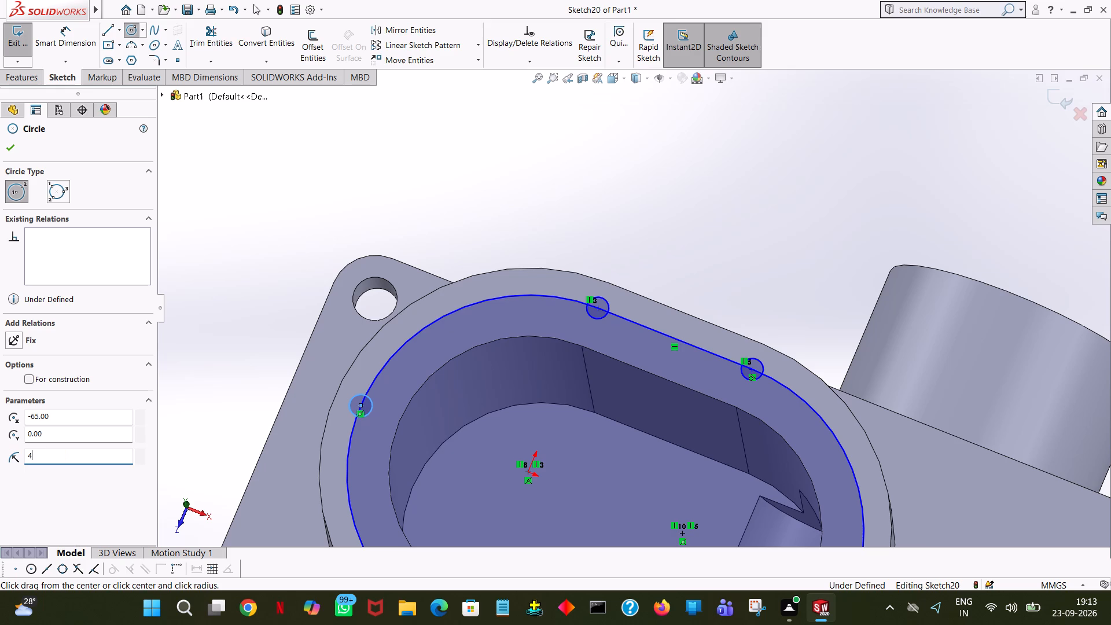
pyautogui.press('4')
pyautogui.press('Return')
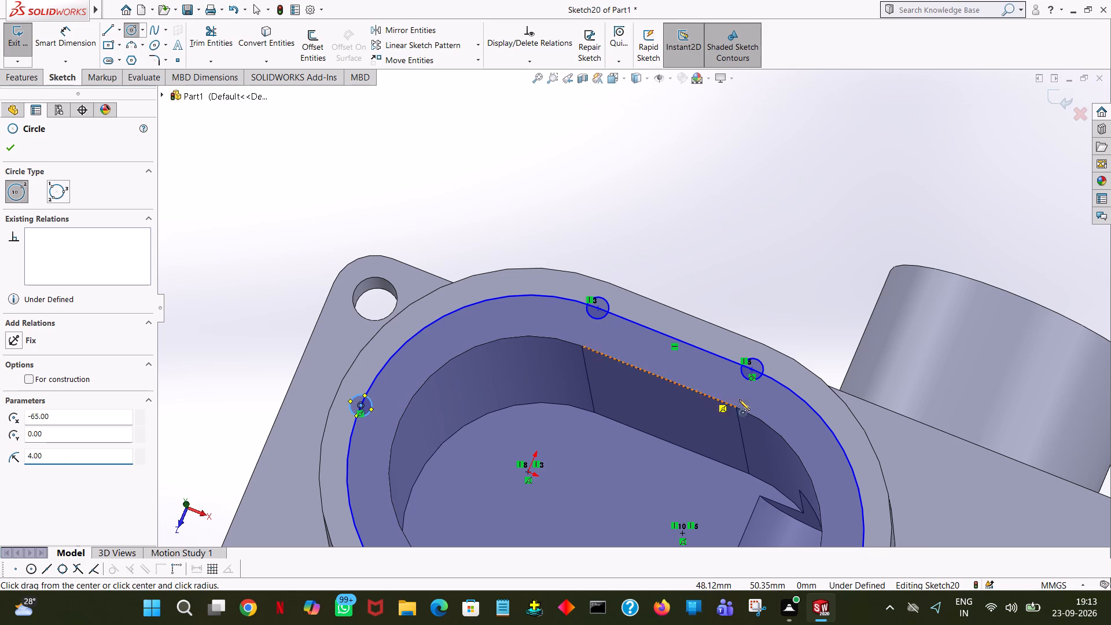
pyautogui.moveTo(748, 162); pyautogui.dragTo(754, 152, button='middle')
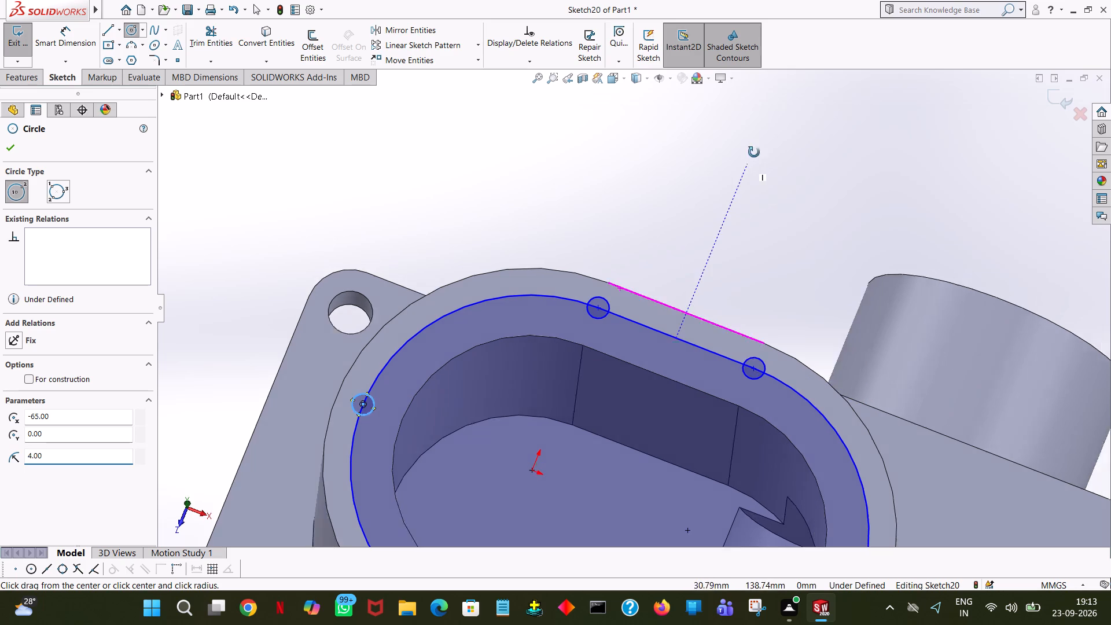
# Draw a 4 mm radius circle at each end of the slot outline's other straight side, centred at 0, -65 and 60, -65.
pyautogui.moveTo(754, 152); pyautogui.dragTo(737, 355, button='middle')
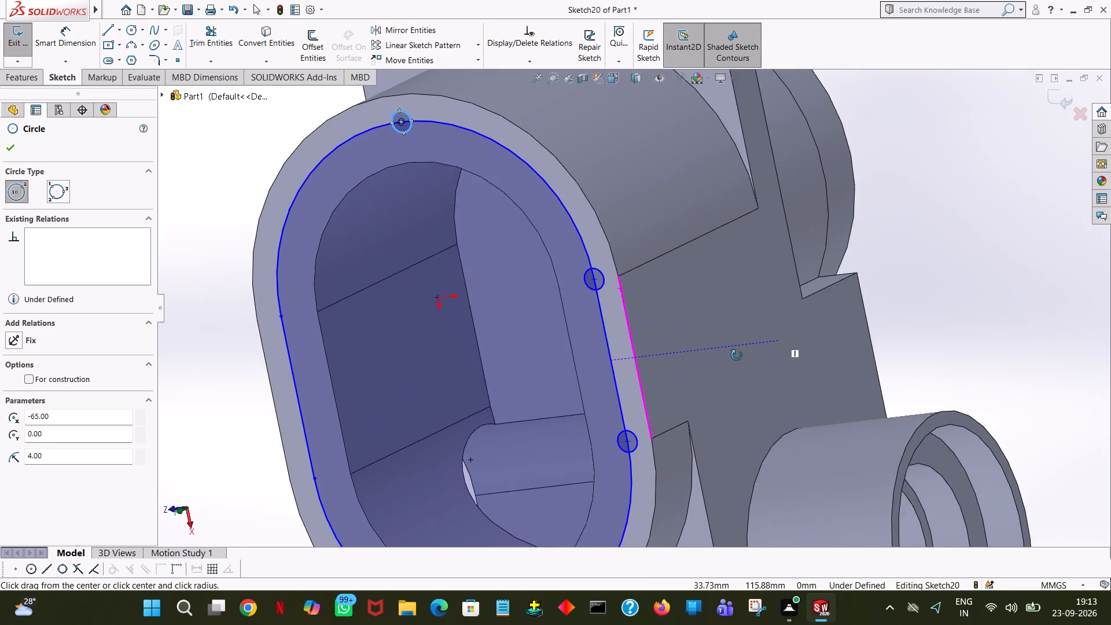
pyautogui.moveTo(737, 355); pyautogui.dragTo(761, 339, button='middle')
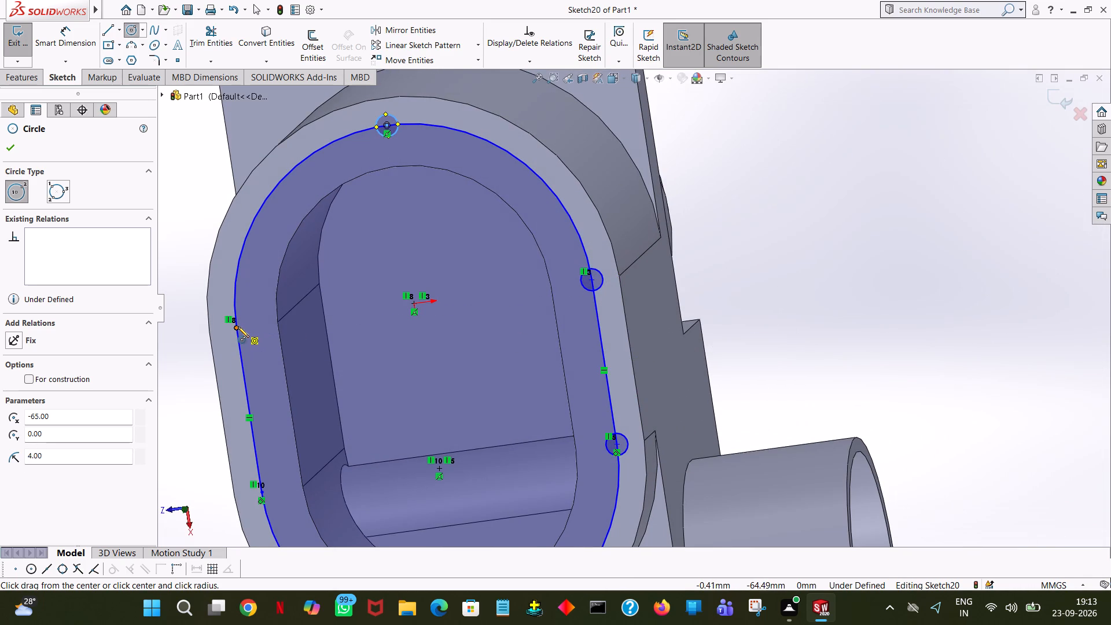
pyautogui.click(237, 326)
pyautogui.click(244, 312)
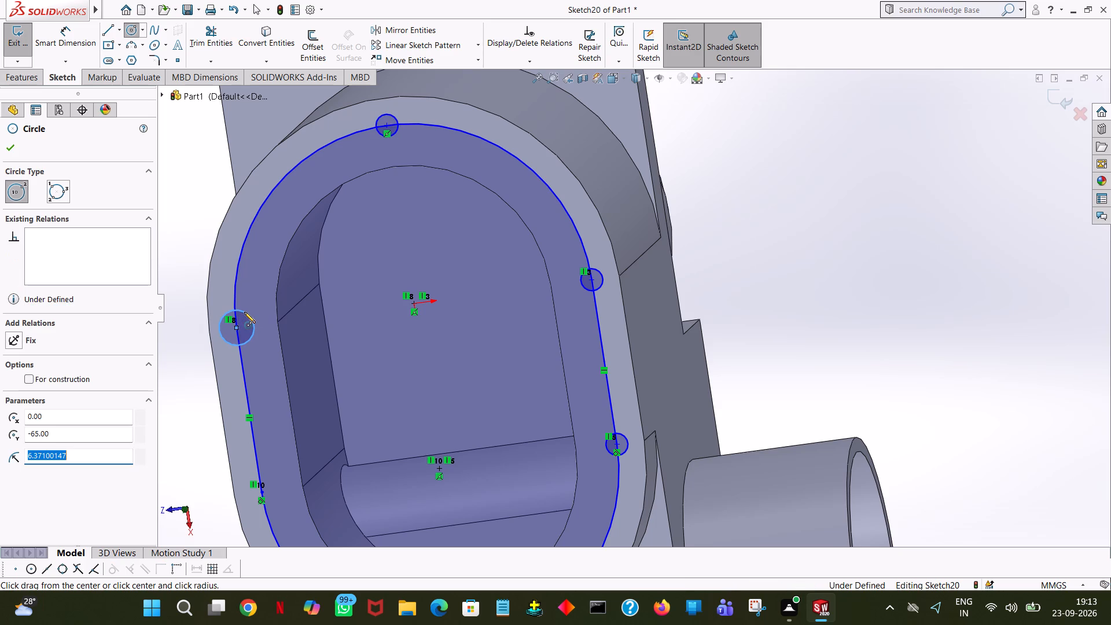
pyautogui.press('4')
pyautogui.press('Return')
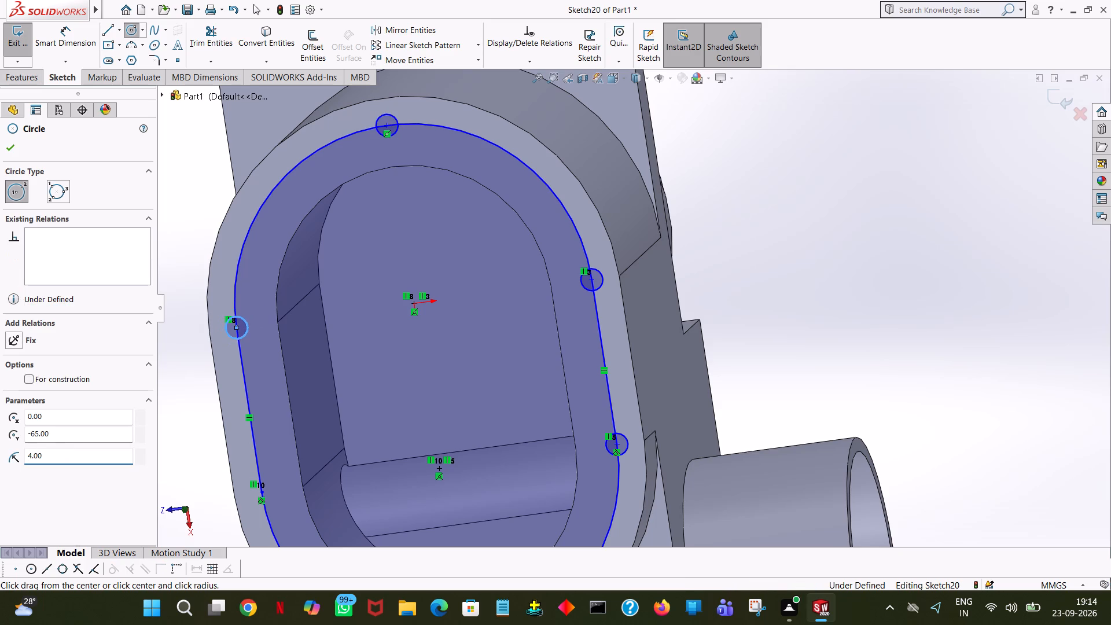
pyautogui.click(259, 491)
pyautogui.click(262, 481)
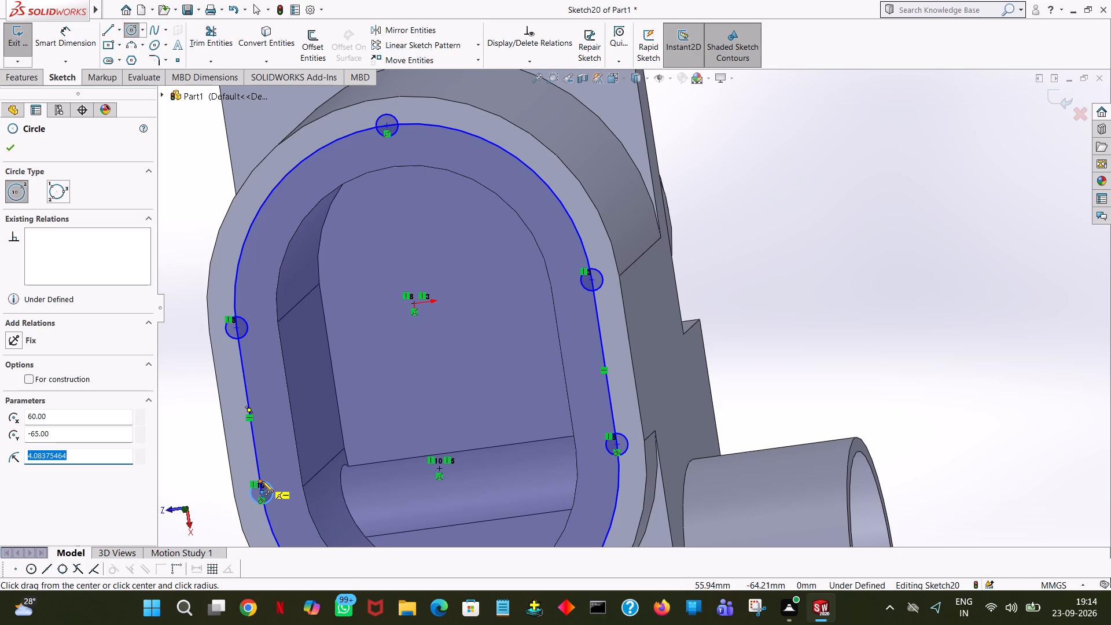
pyautogui.press('4')
pyautogui.press('Return')
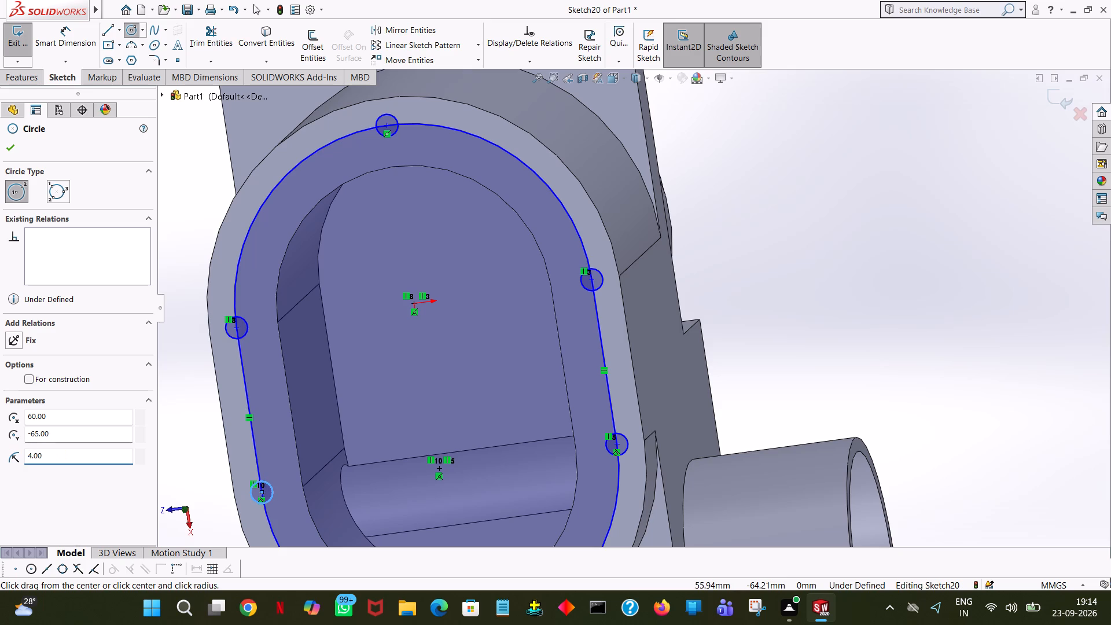
# Draw a 4 mm radius circle on the slot outline's opposite rounded end, centred at 125, 0.
pyautogui.moveTo(693, 344); pyautogui.dragTo(695, 356, button='middle')
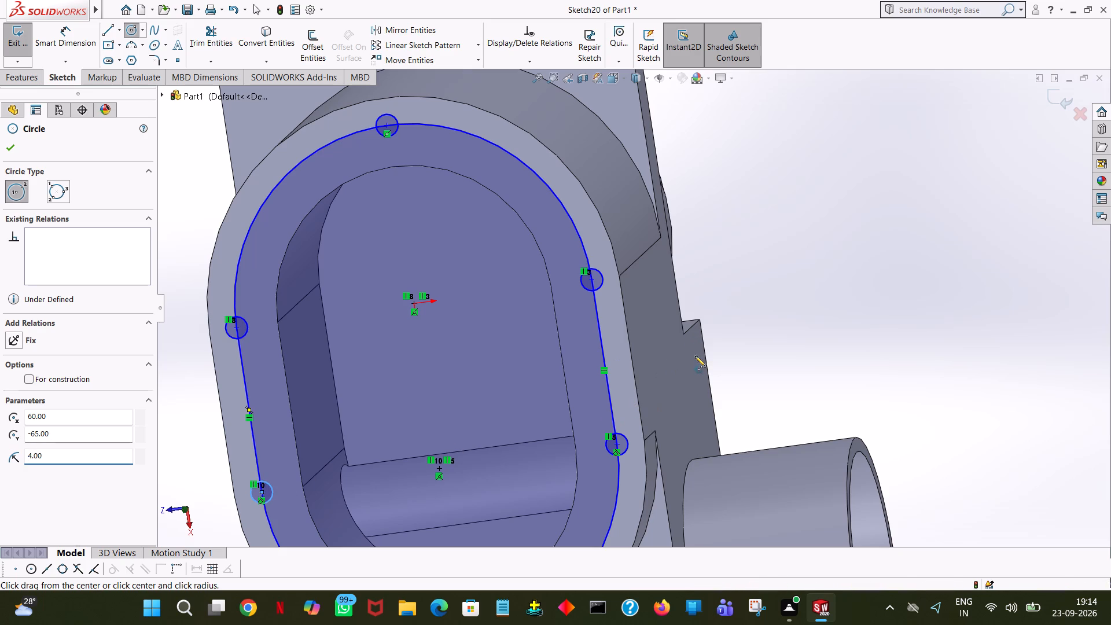
pyautogui.moveTo(695, 356); pyautogui.dragTo(735, 284, button='middle')
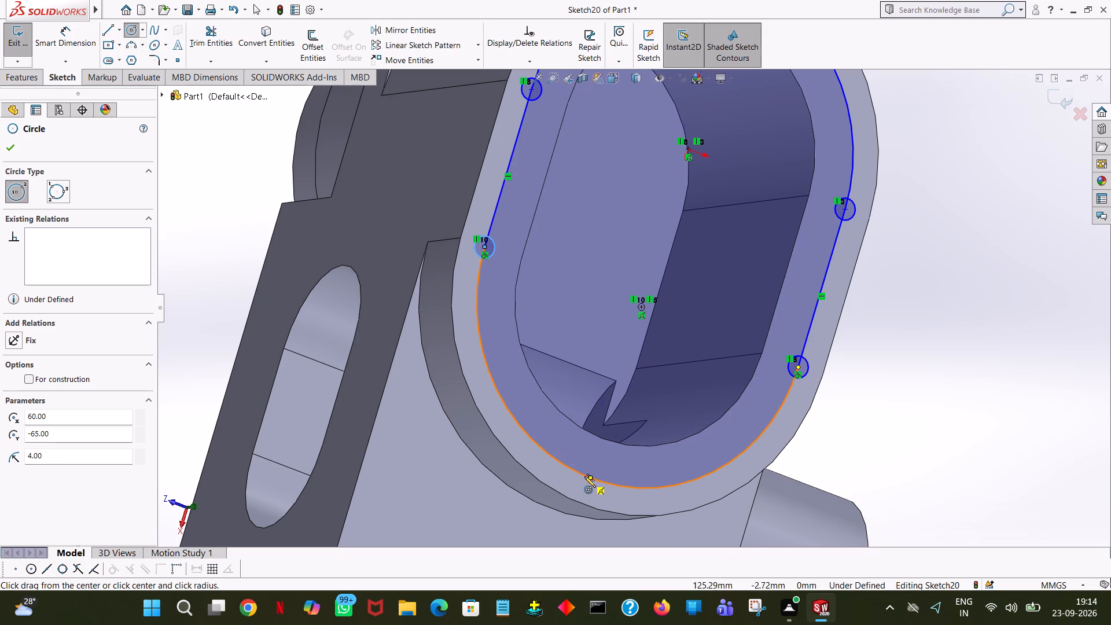
pyautogui.click(590, 476)
pyautogui.click(594, 466)
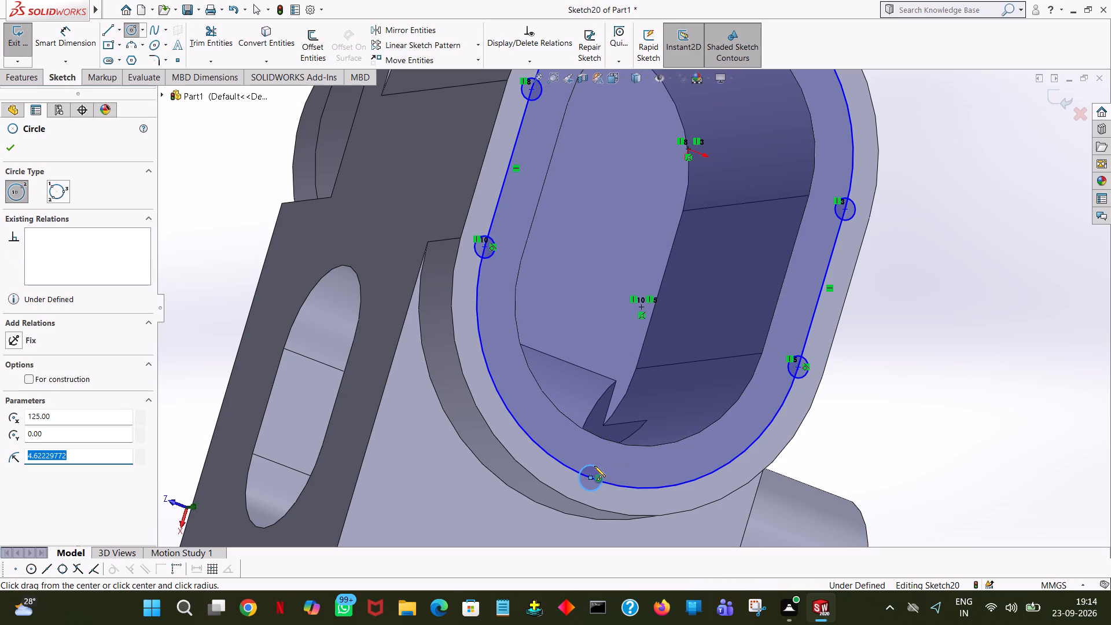
pyautogui.press('4')
pyautogui.press('Return')
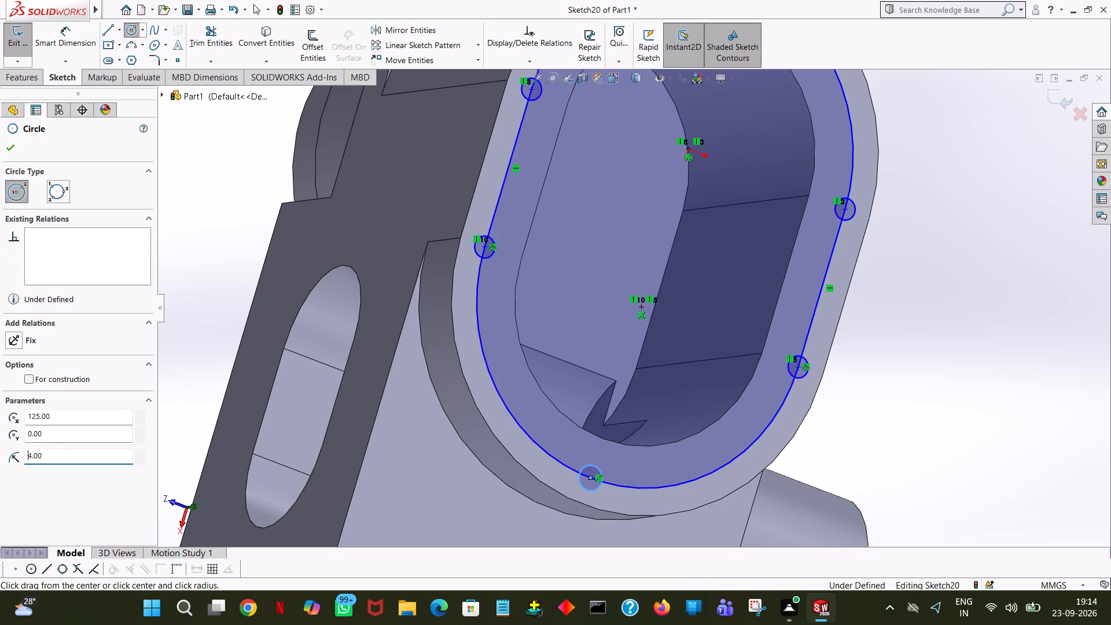
pyautogui.click(14, 155)
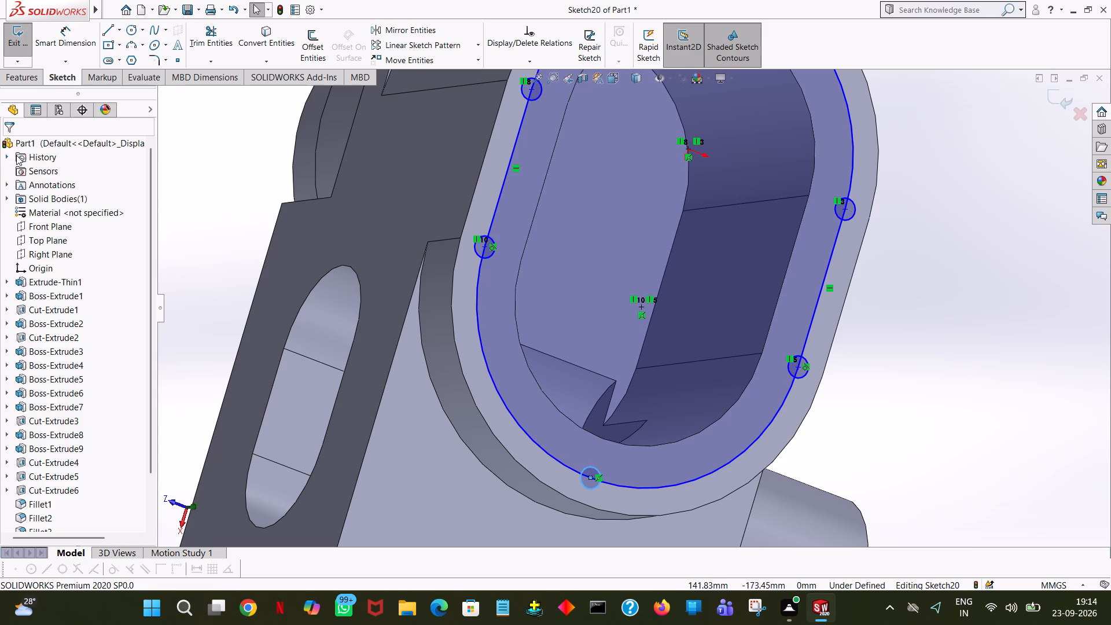
# Examine the circle layout around the slot-shaped boss face from several angles.
pyautogui.moveTo(886, 357); pyautogui.dragTo(876, 189, button='middle')
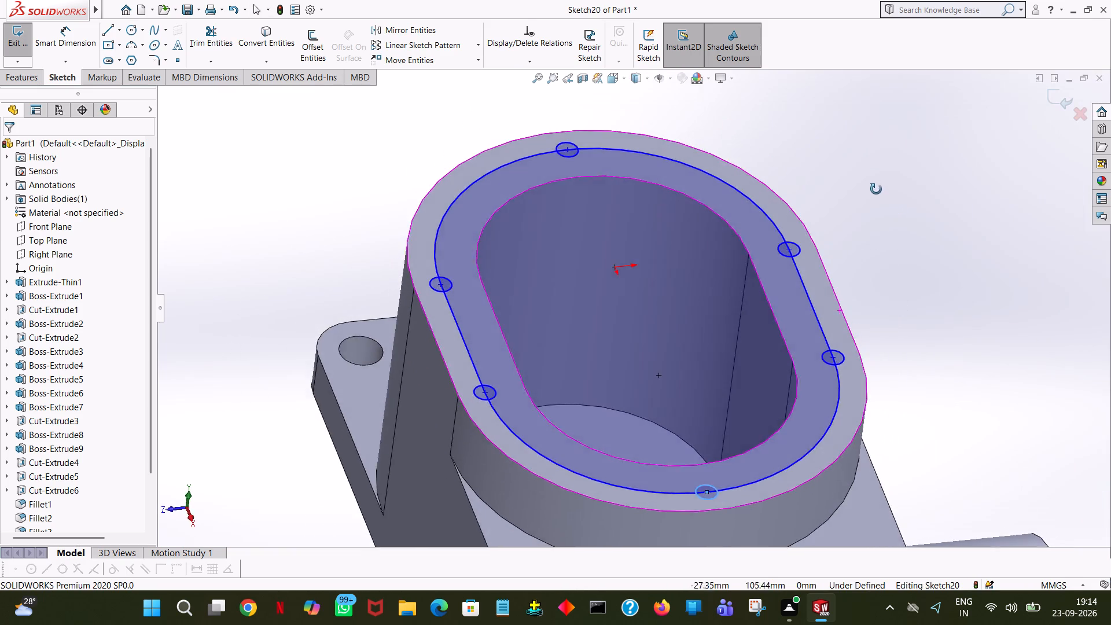
pyautogui.moveTo(876, 189); pyautogui.dragTo(894, 250, button='middle')
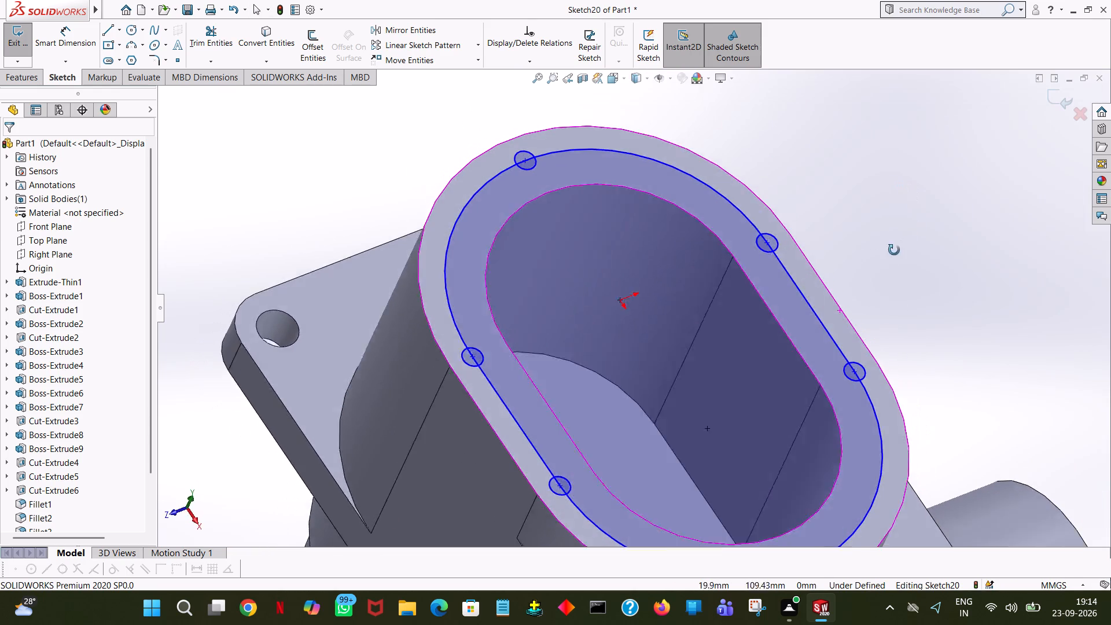
pyautogui.moveTo(894, 250); pyautogui.dragTo(887, 260, button='middle')
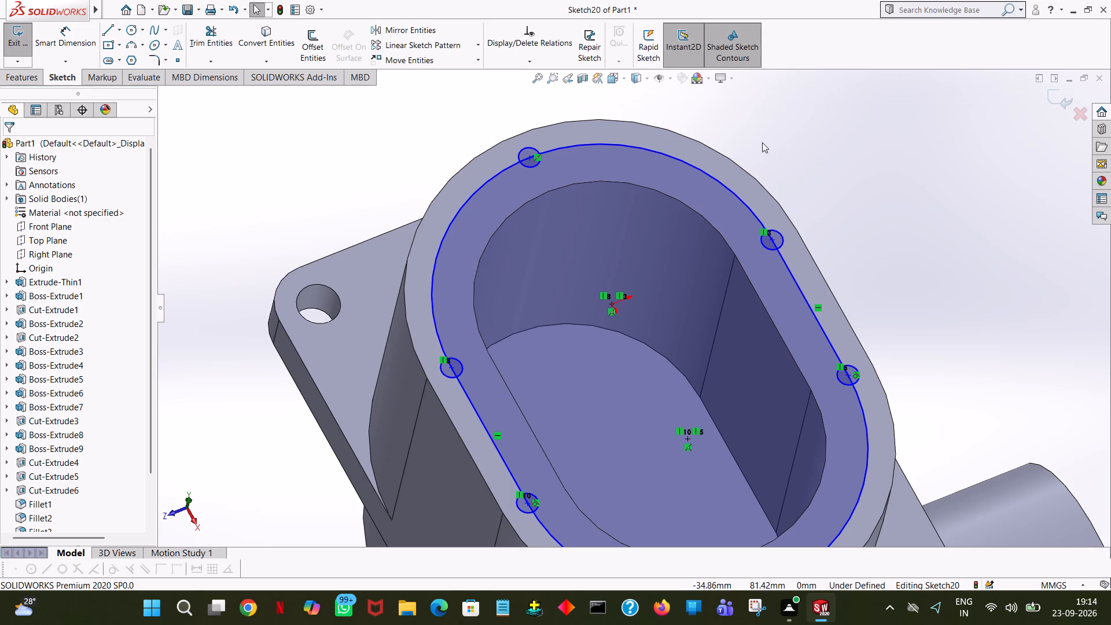
pyautogui.moveTo(1021, 295); pyautogui.dragTo(1026, 256, button='middle')
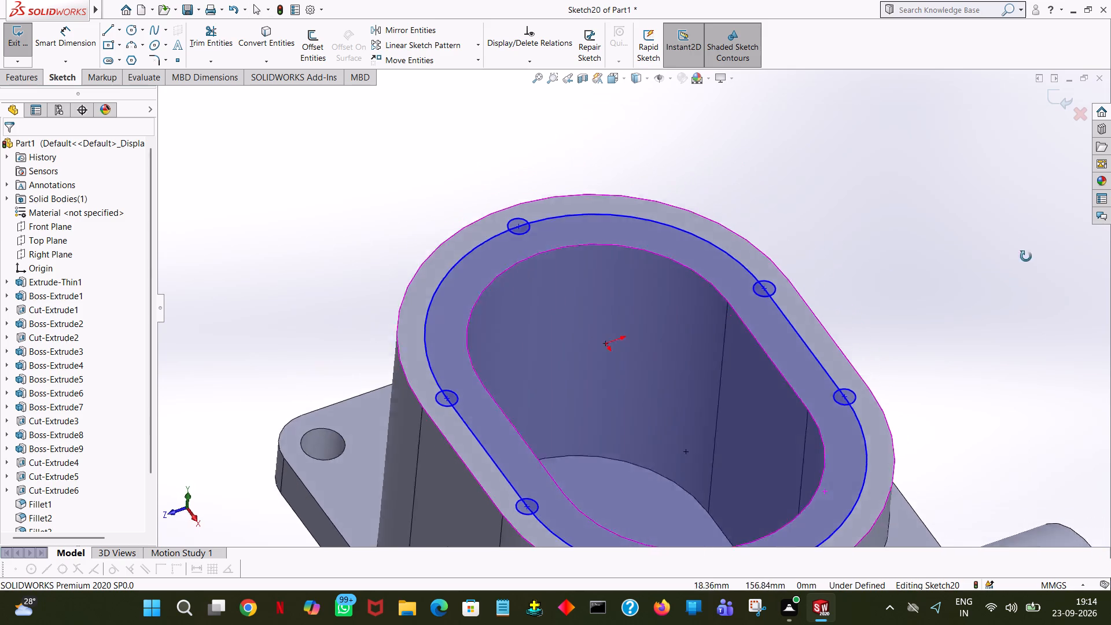
pyautogui.moveTo(1026, 256); pyautogui.dragTo(1075, 383, button='middle')
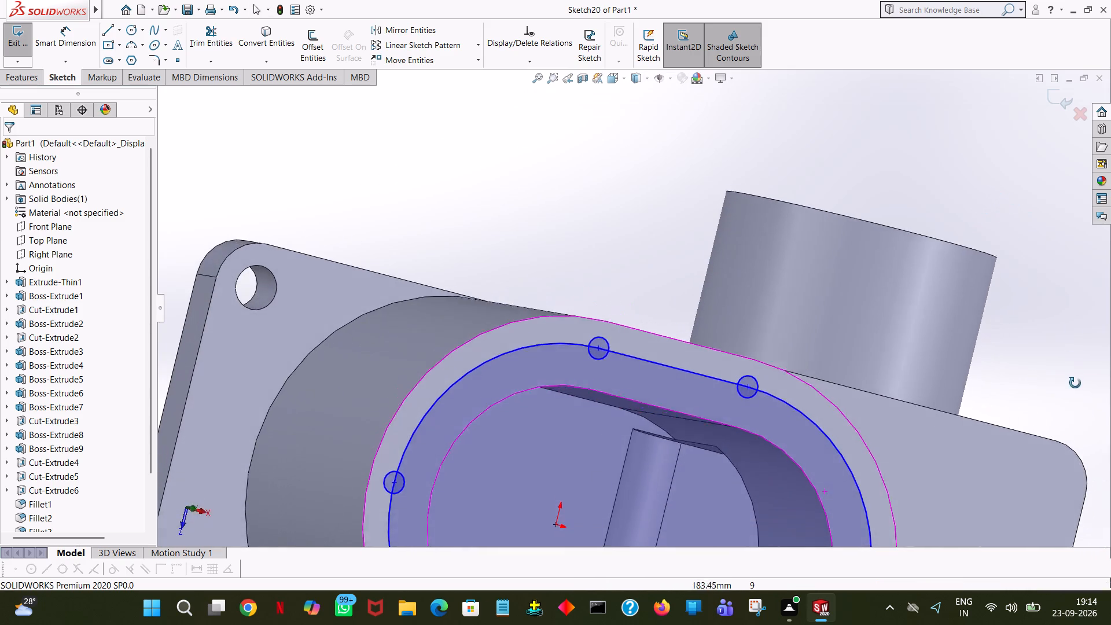
pyautogui.moveTo(1075, 383); pyautogui.dragTo(1049, 135, button='middle')
pyautogui.middleClick(1047, 136)
pyautogui.middleClick(1040, 140)
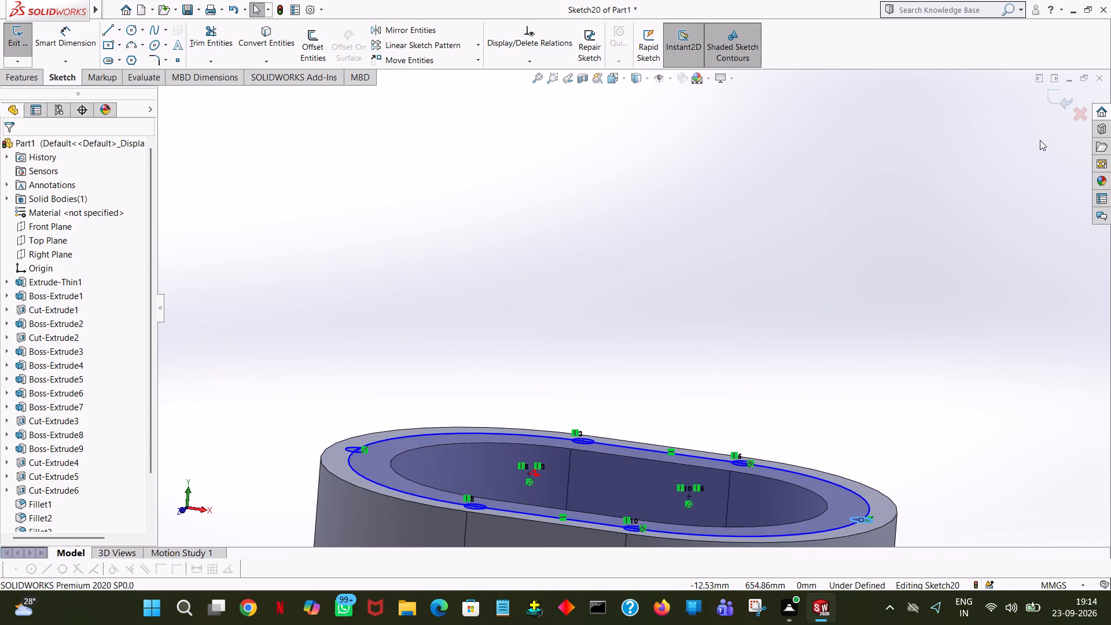
pyautogui.middleClick(1040, 140)
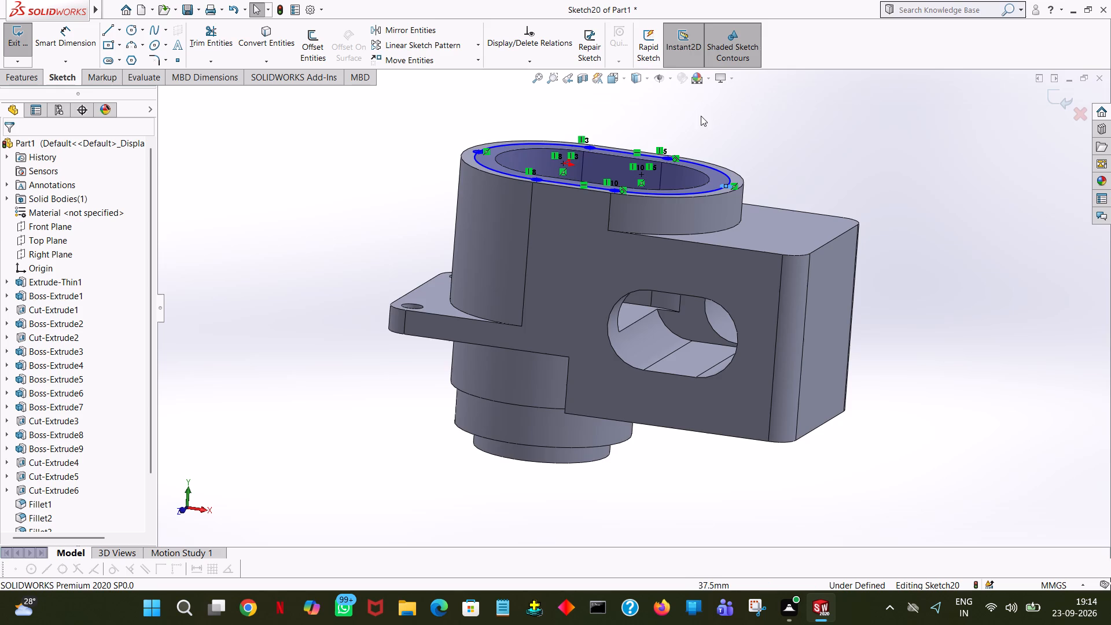
# Draw a line about 186 mm long from the slot arc centre at 60, 0 towards the side boss, and set its angle to 45°.
pyautogui.moveTo(639, 108); pyautogui.dragTo(643, 321, button='middle')
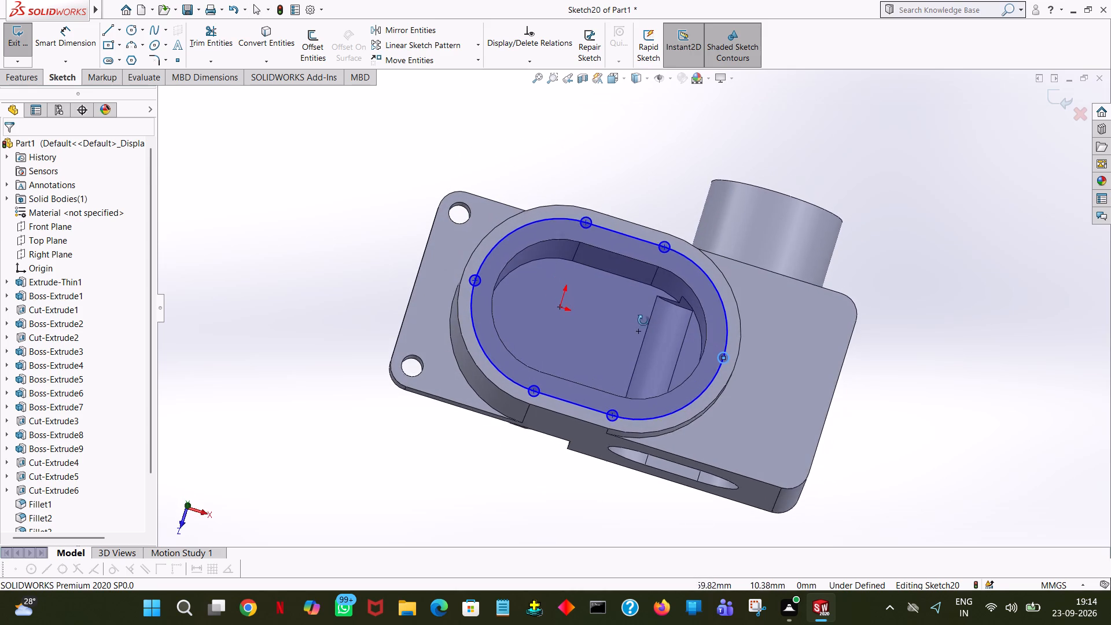
pyautogui.moveTo(643, 321); pyautogui.dragTo(644, 325, button='middle')
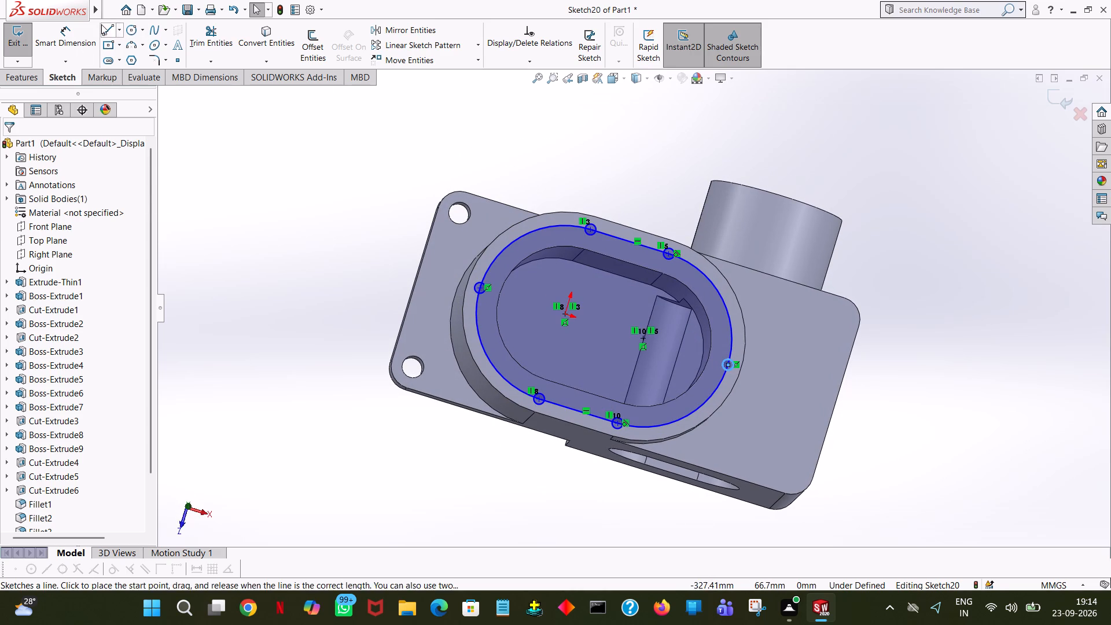
pyautogui.click(101, 24)
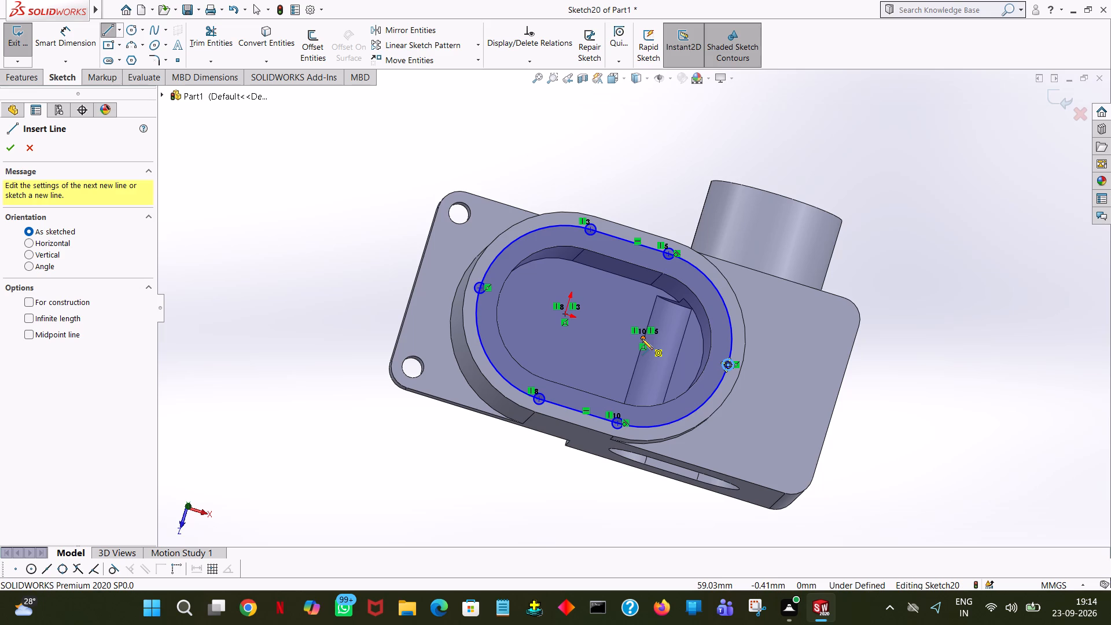
pyautogui.click(642, 339)
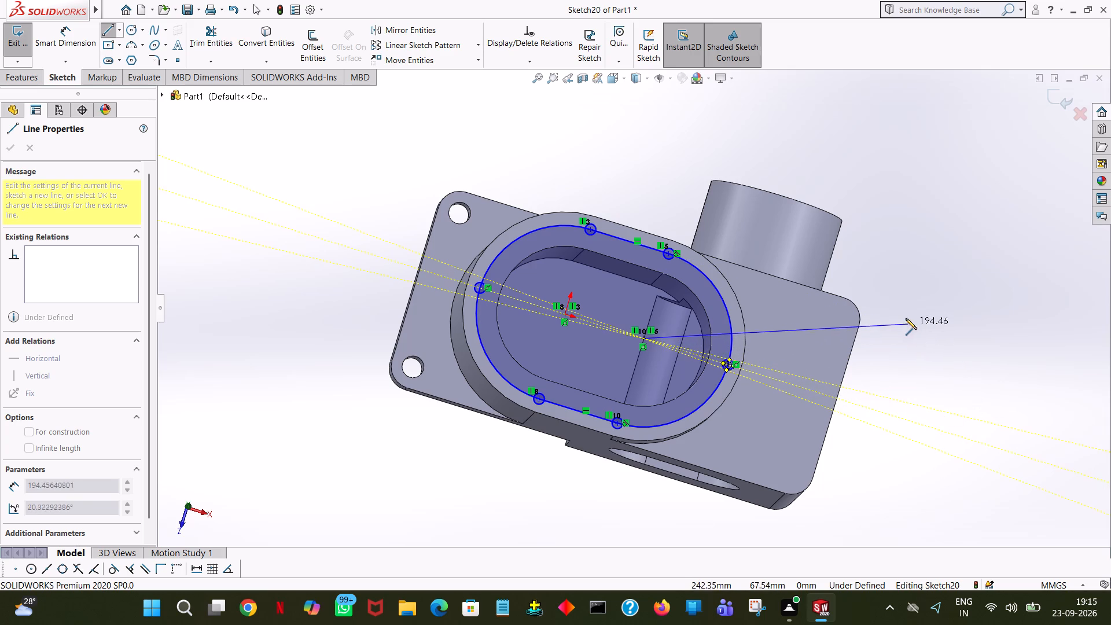
pyautogui.click(888, 271)
pyautogui.rightClick(888, 271)
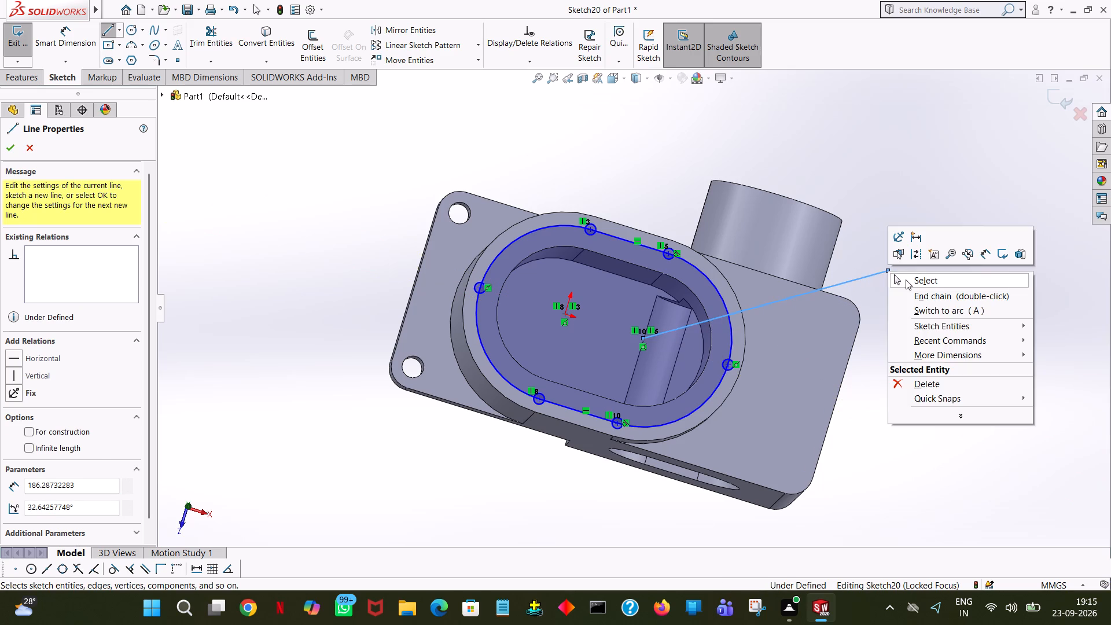
pyautogui.click(906, 280)
pyautogui.click(871, 274)
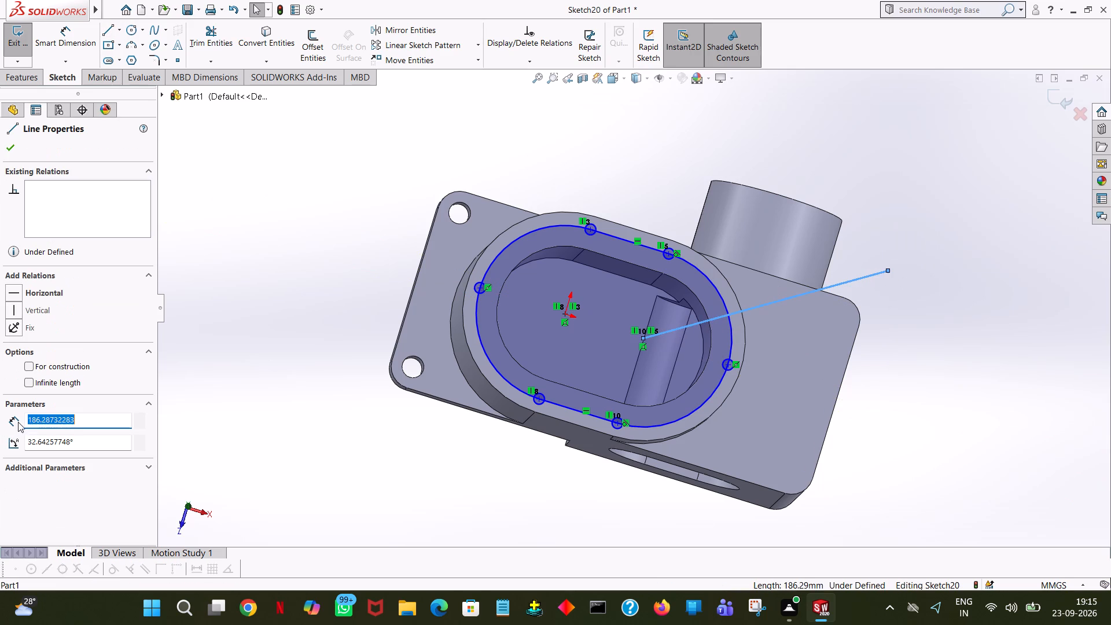
pyautogui.doubleClick(103, 446)
pyautogui.write('45')
pyautogui.press('Return')
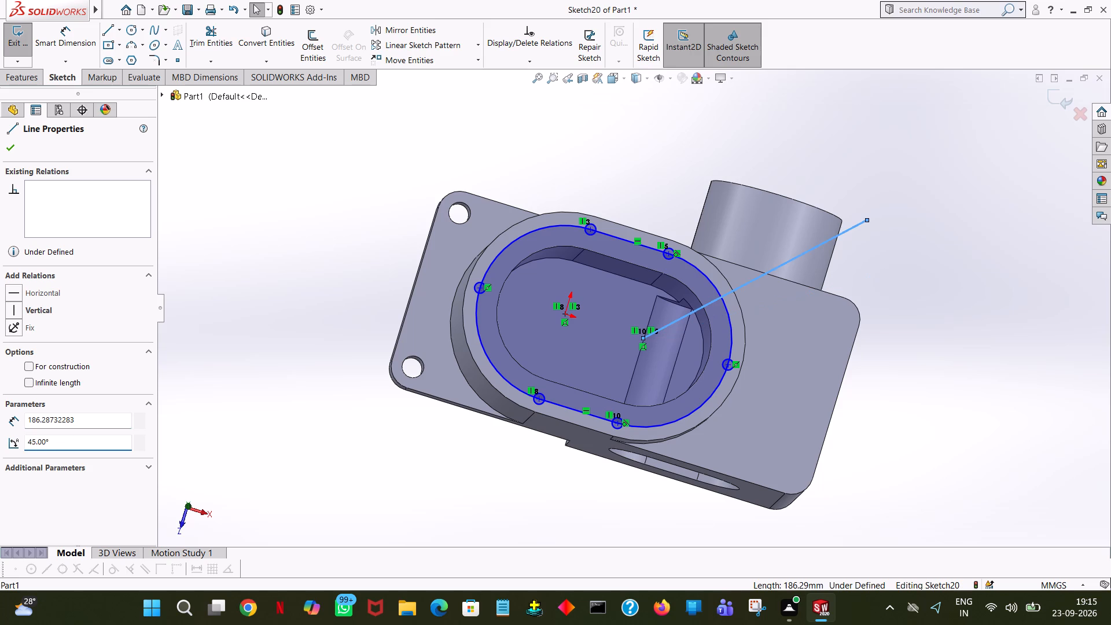
pyautogui.click(3, 148)
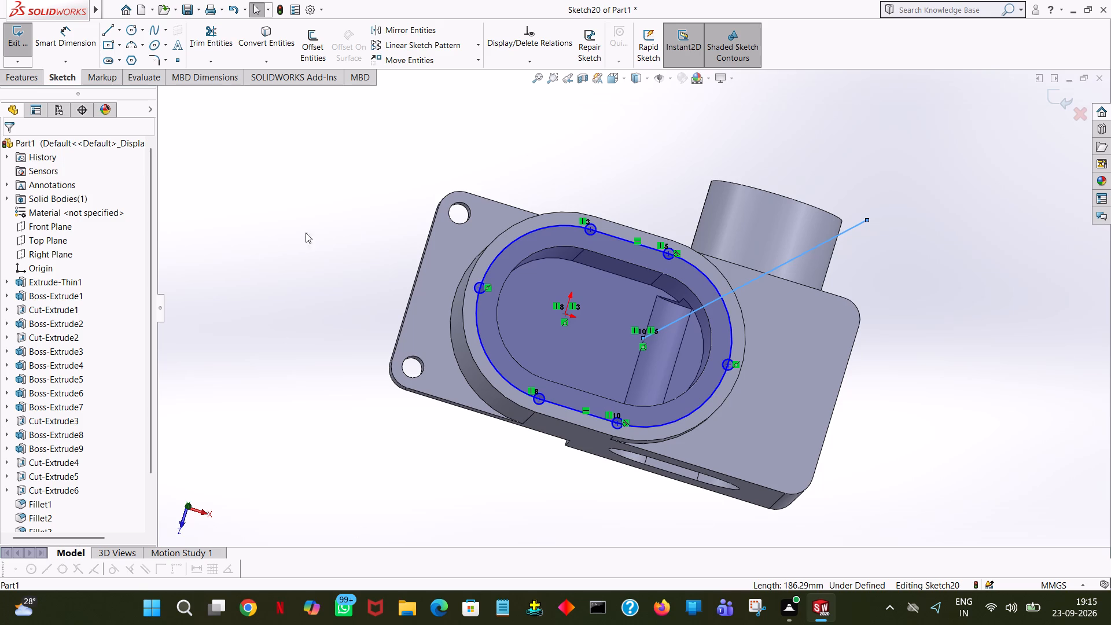
# Draw a line about 151 mm long from the same arc centre, perpendicular to the 45° line and crossing the rounded end's other half.
pyautogui.click(105, 32)
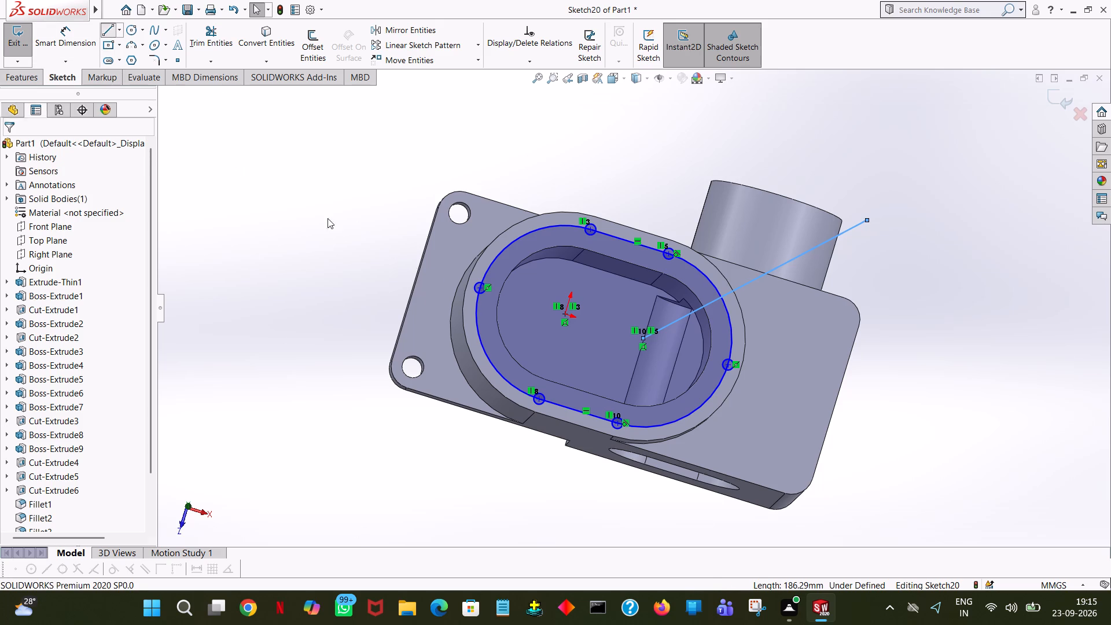
pyautogui.click(643, 341)
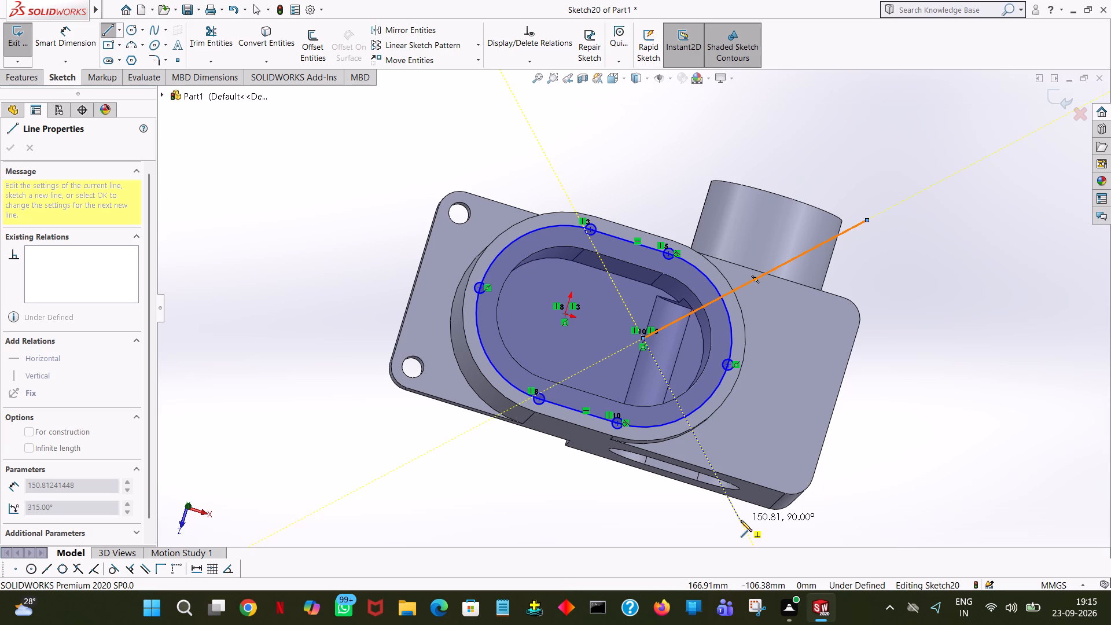
pyautogui.click(741, 520)
pyautogui.rightClick(741, 520)
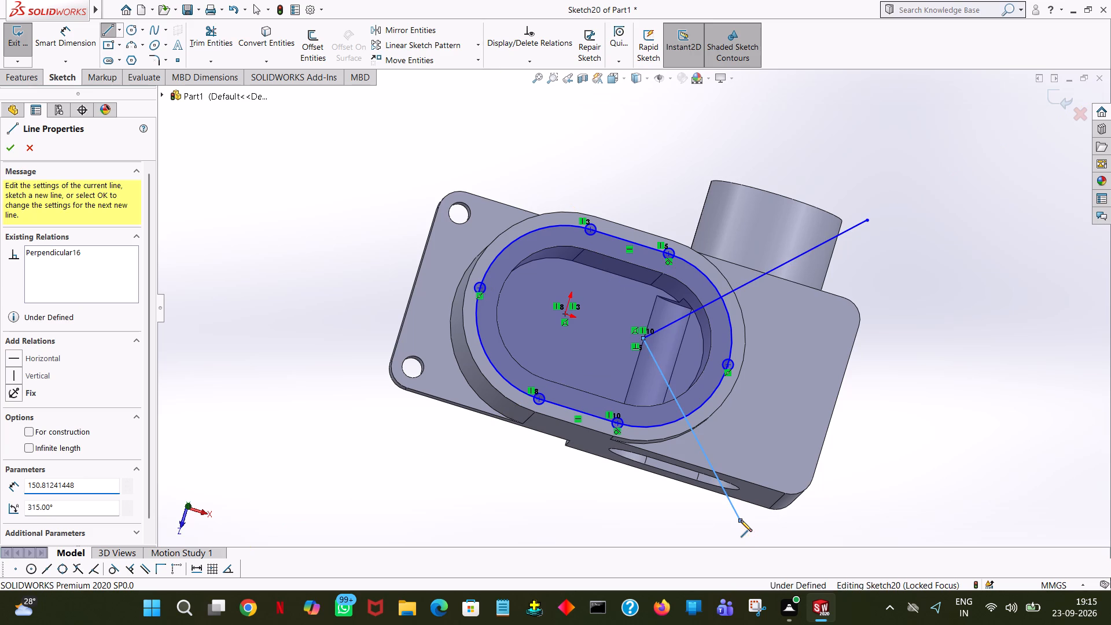
pyautogui.click(795, 479)
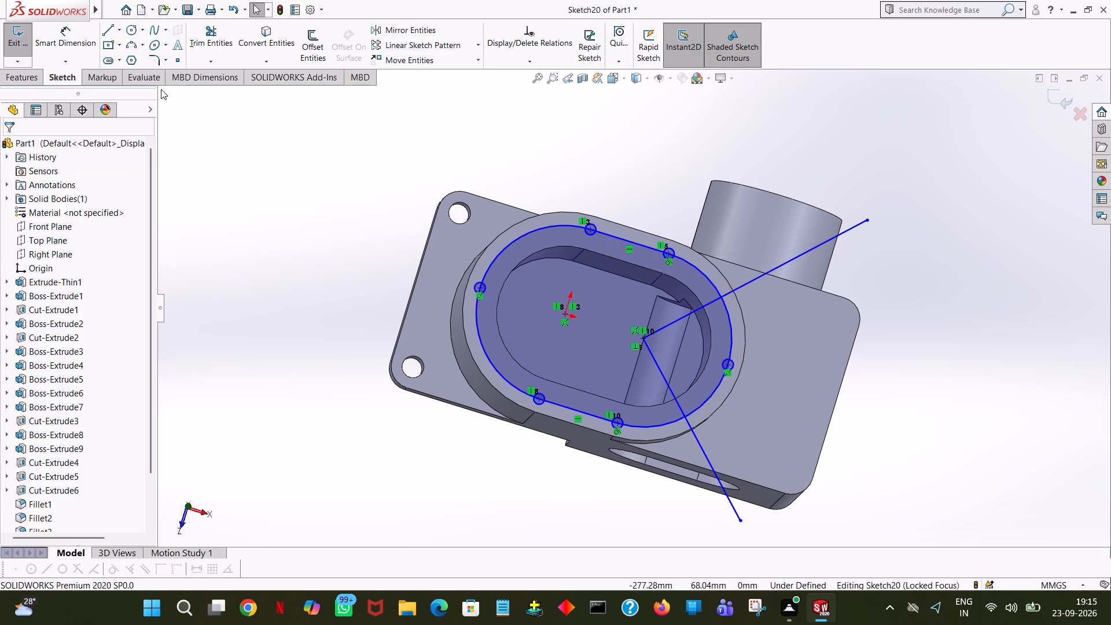
# Draw a line about 139 mm long at about 143.5° from the slot arc centre at the origin, past the plate's nearby corner hole.
pyautogui.click(106, 25)
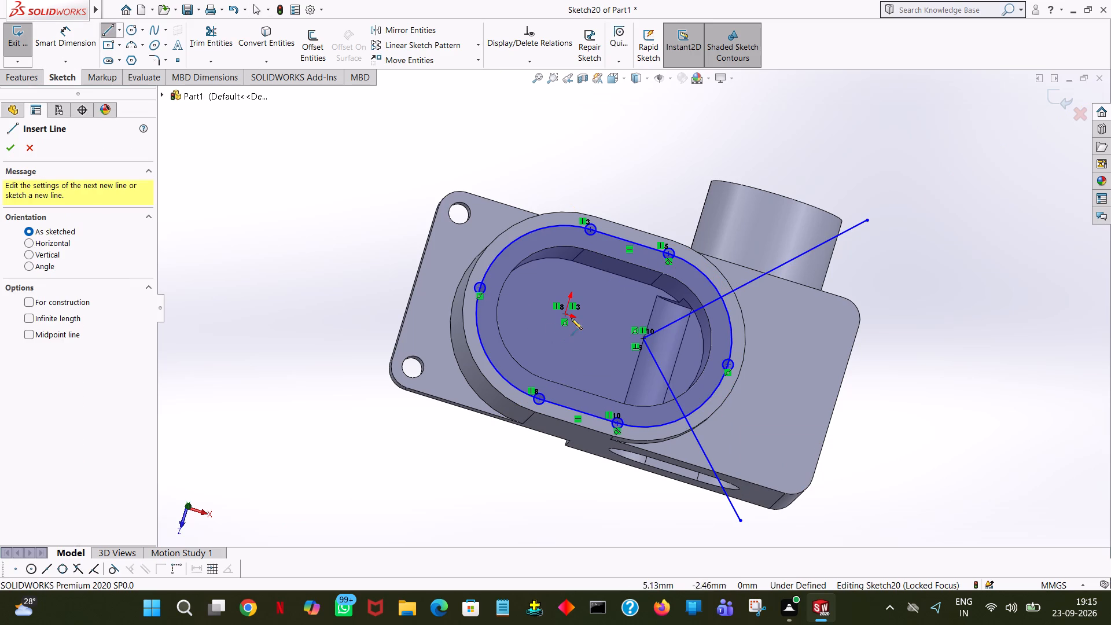
pyautogui.click(567, 314)
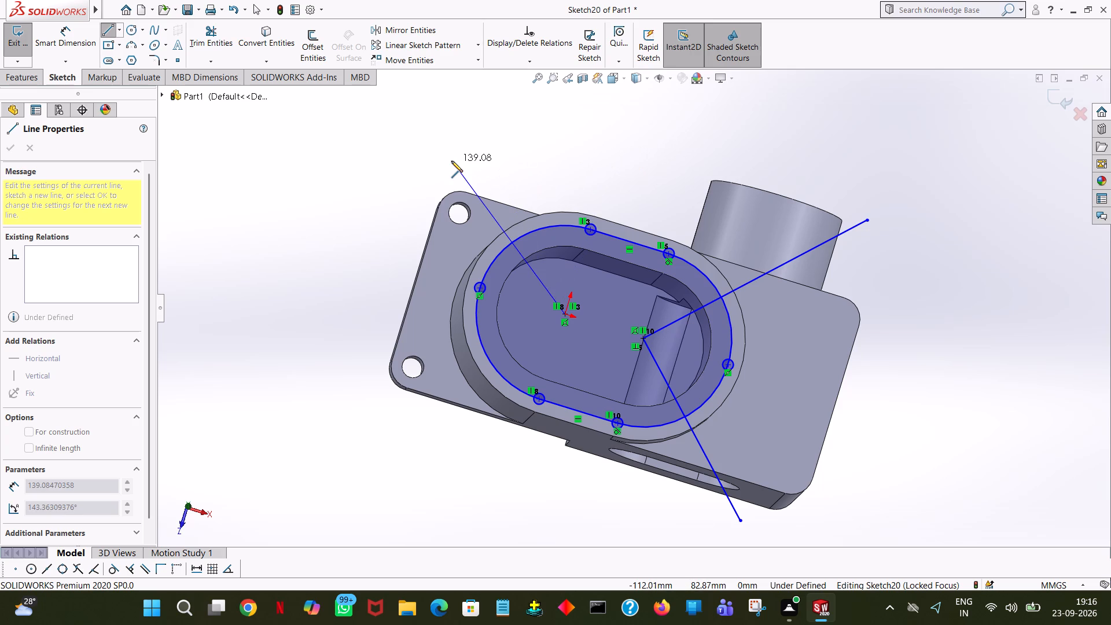
pyautogui.click(451, 161)
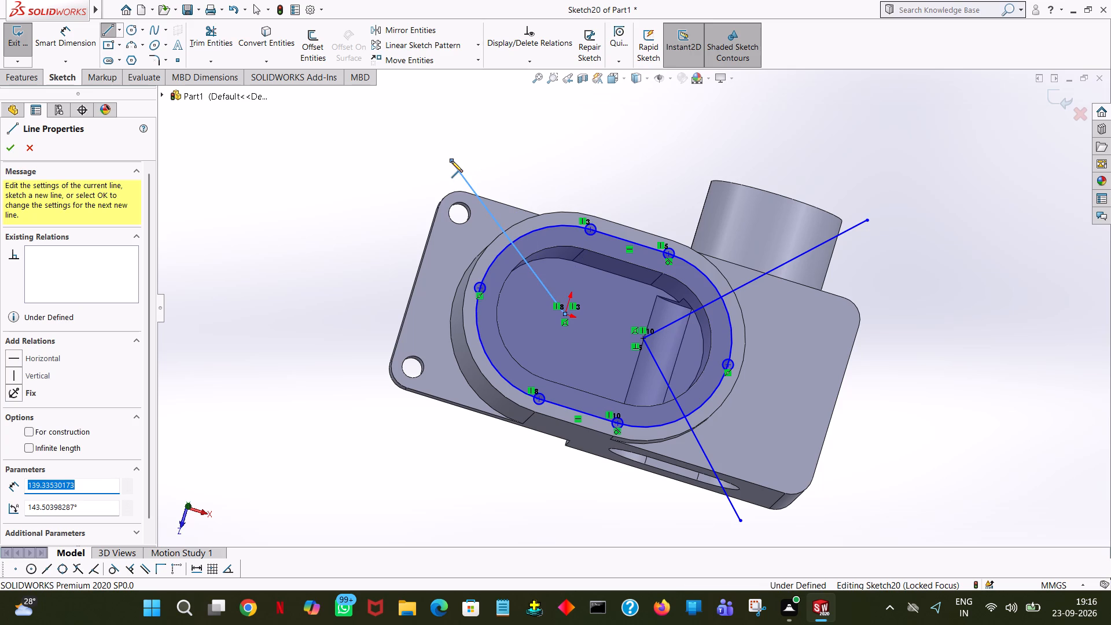
pyautogui.rightClick(451, 161)
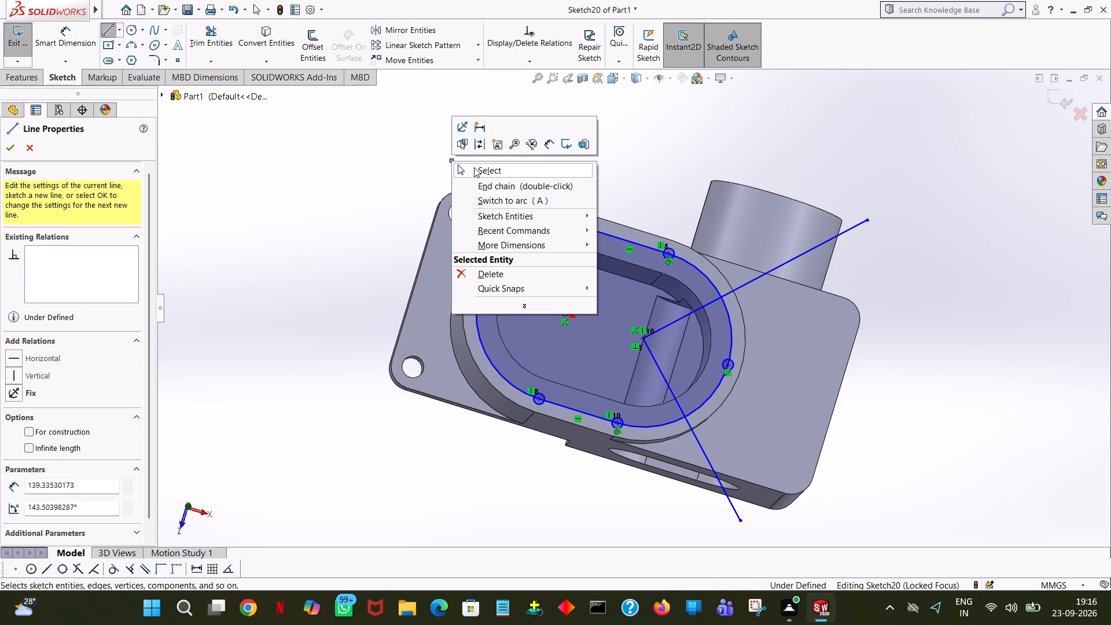
pyautogui.click(474, 167)
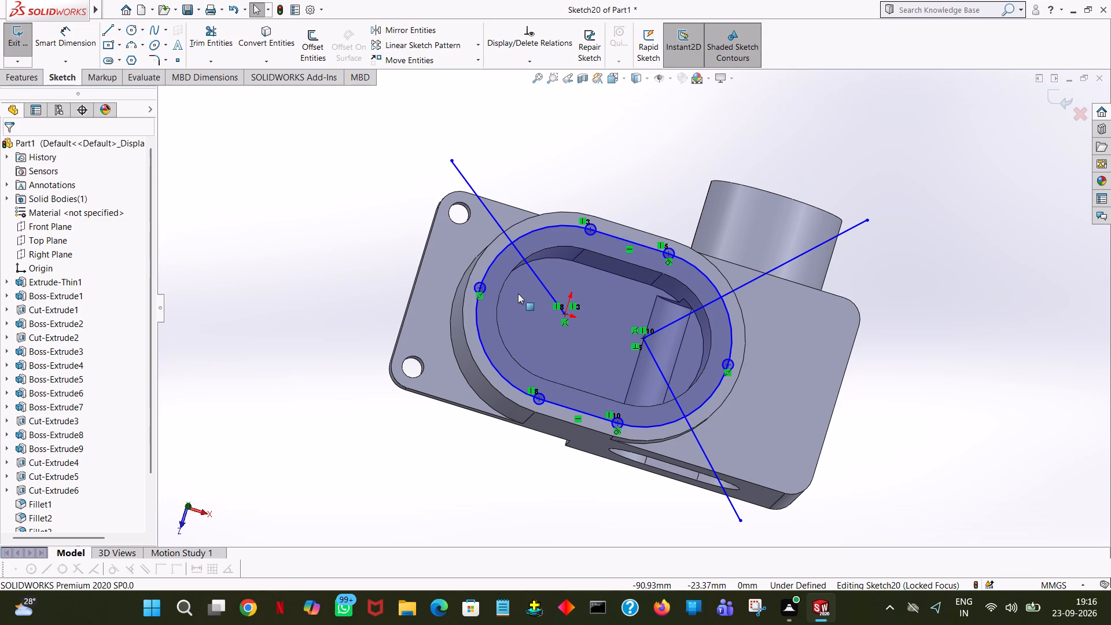
# Set the angle of the line running from the origin past the plate's corner hole to 135°.
pyautogui.click(491, 212)
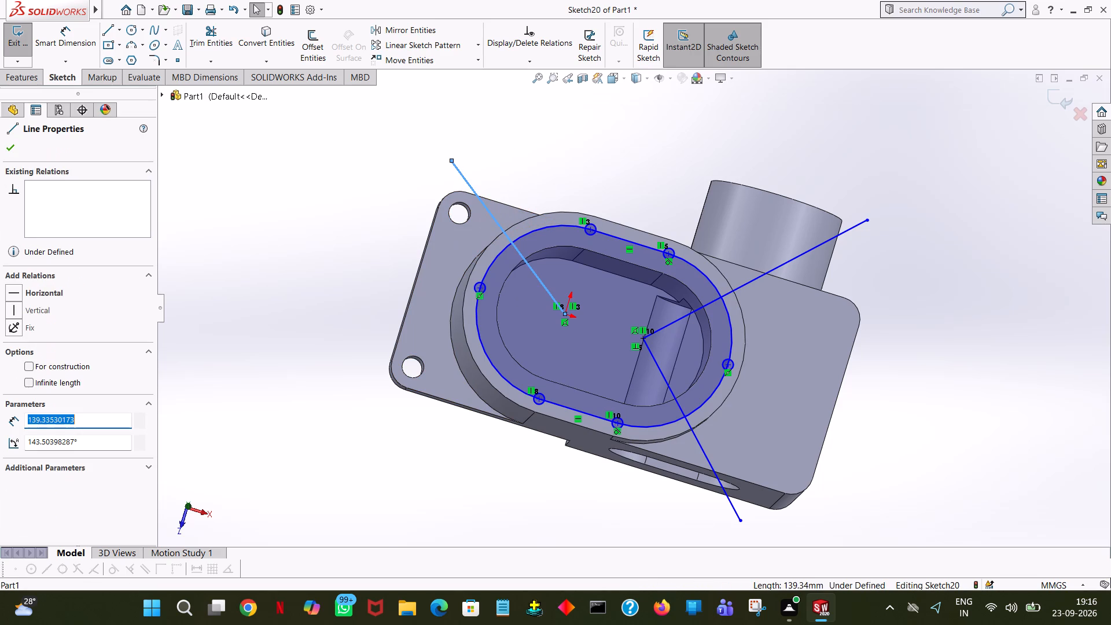
pyautogui.doubleClick(68, 444)
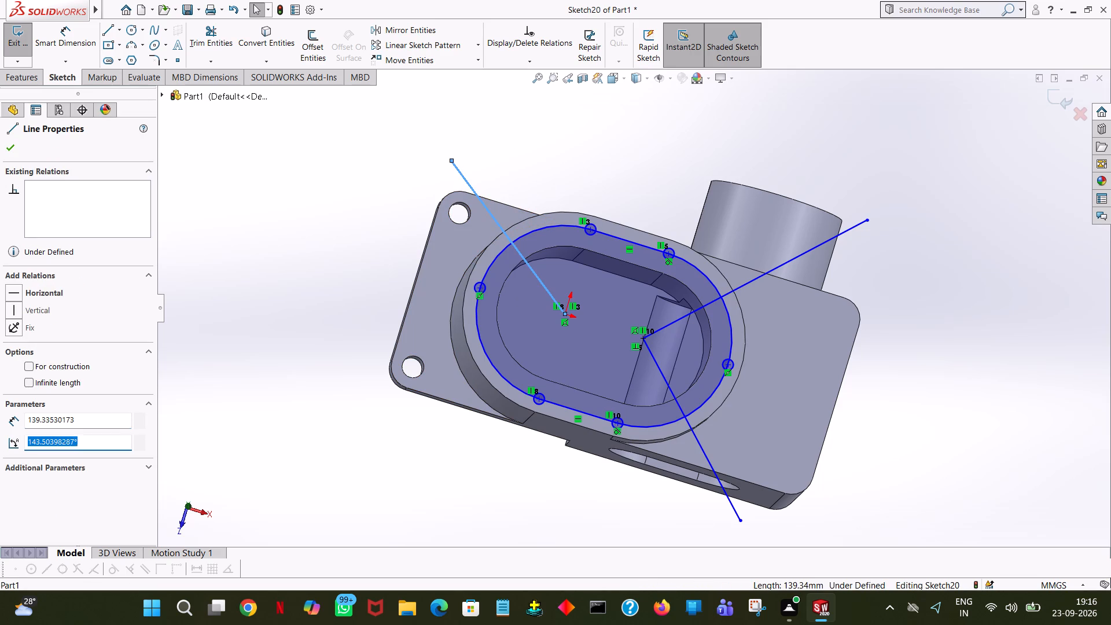
pyautogui.write('135')
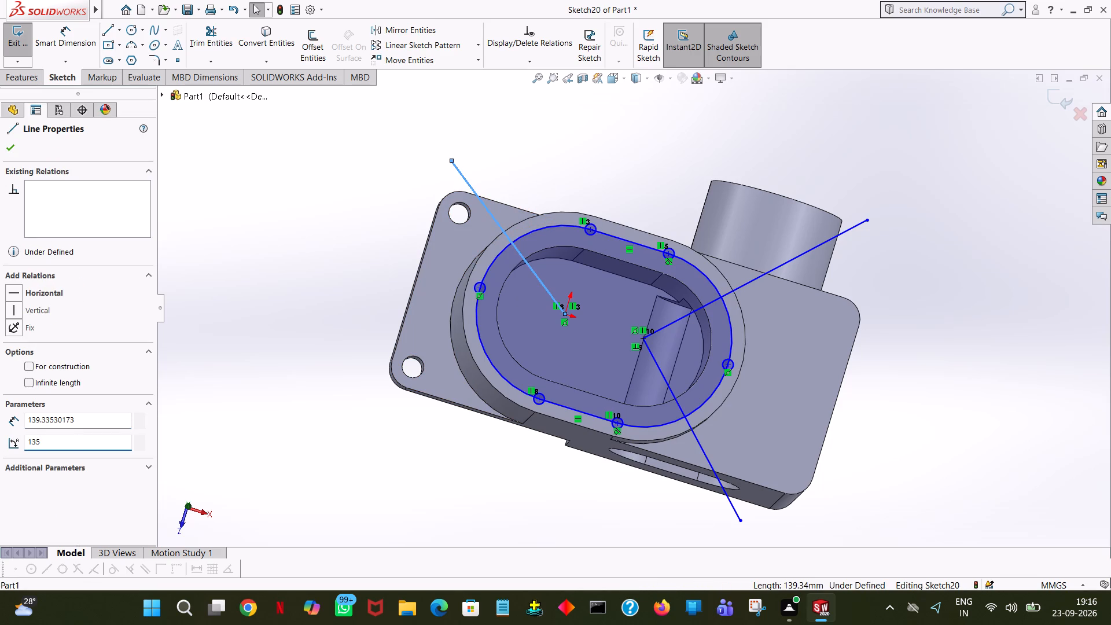
pyautogui.press('Return')
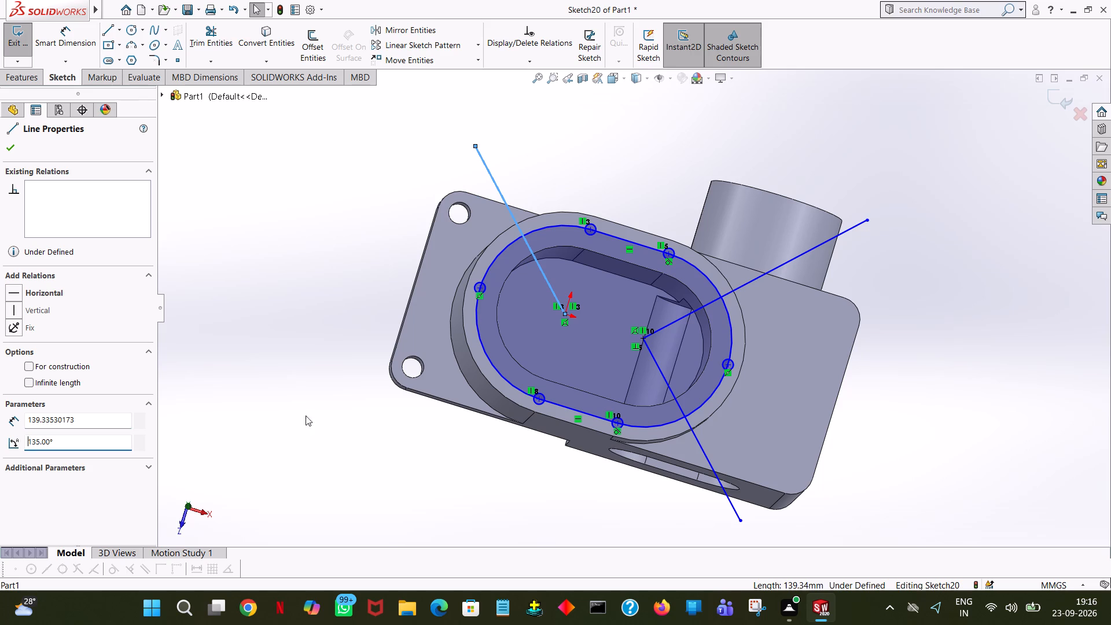
pyautogui.click(9, 151)
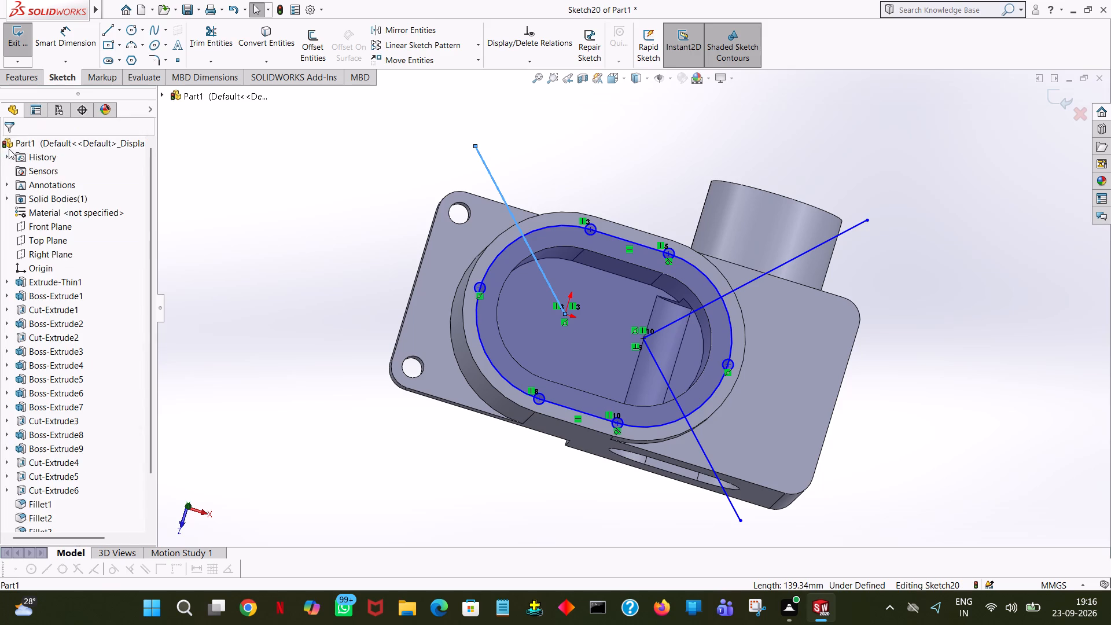
# Draw a line about 177 mm long from the origin past the plate's other corner hole, and set its angle to 225°.
pyautogui.click(98, 31)
pyautogui.click(104, 32)
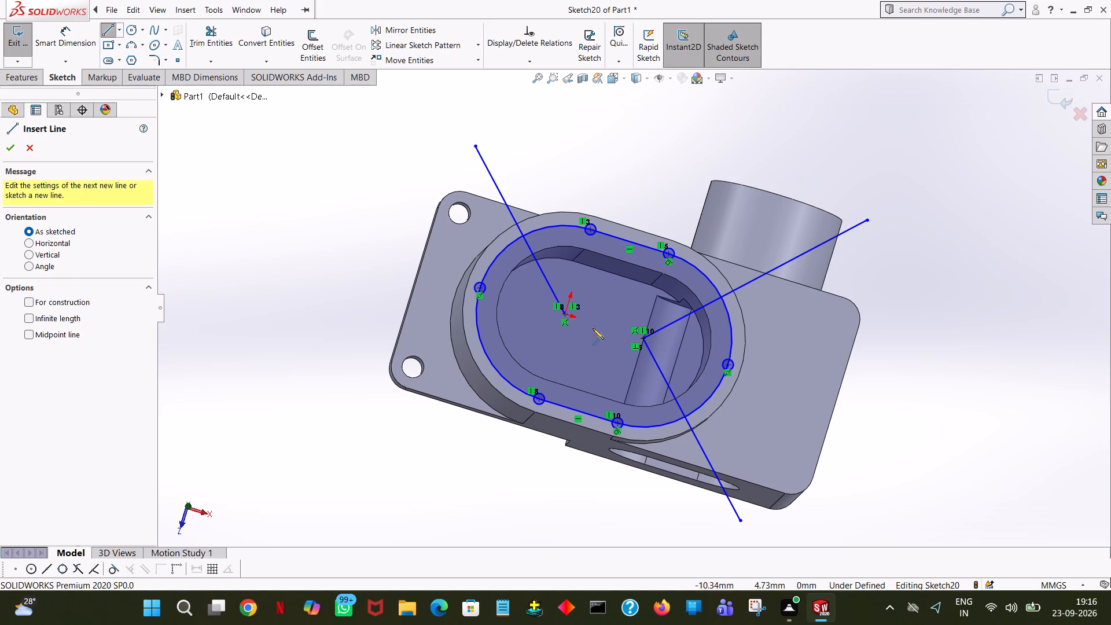
pyautogui.click(562, 314)
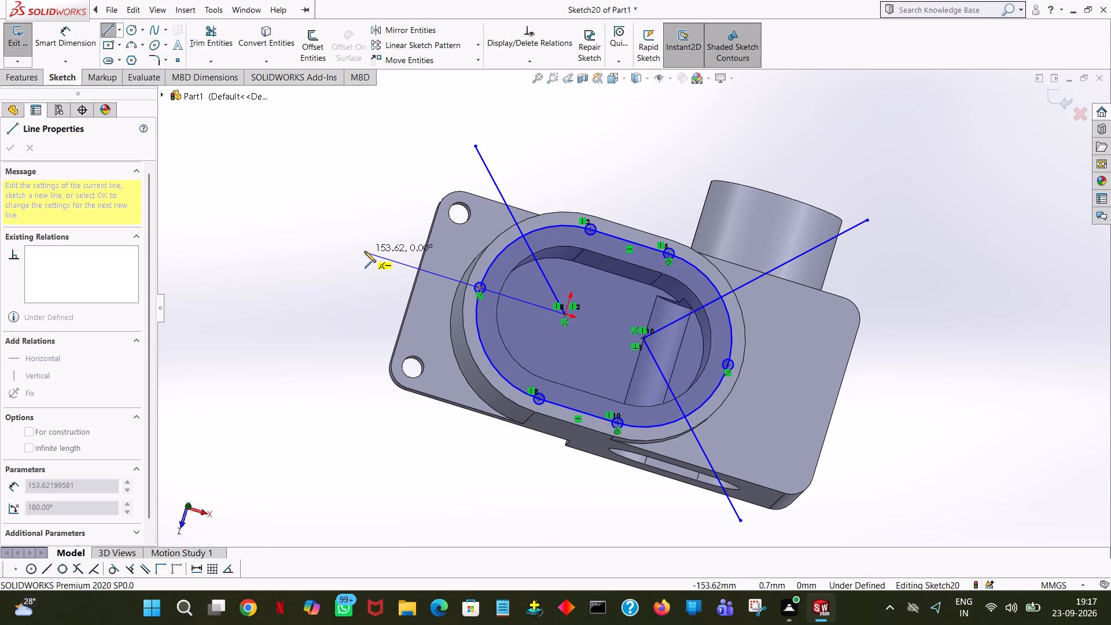
pyautogui.click(330, 367)
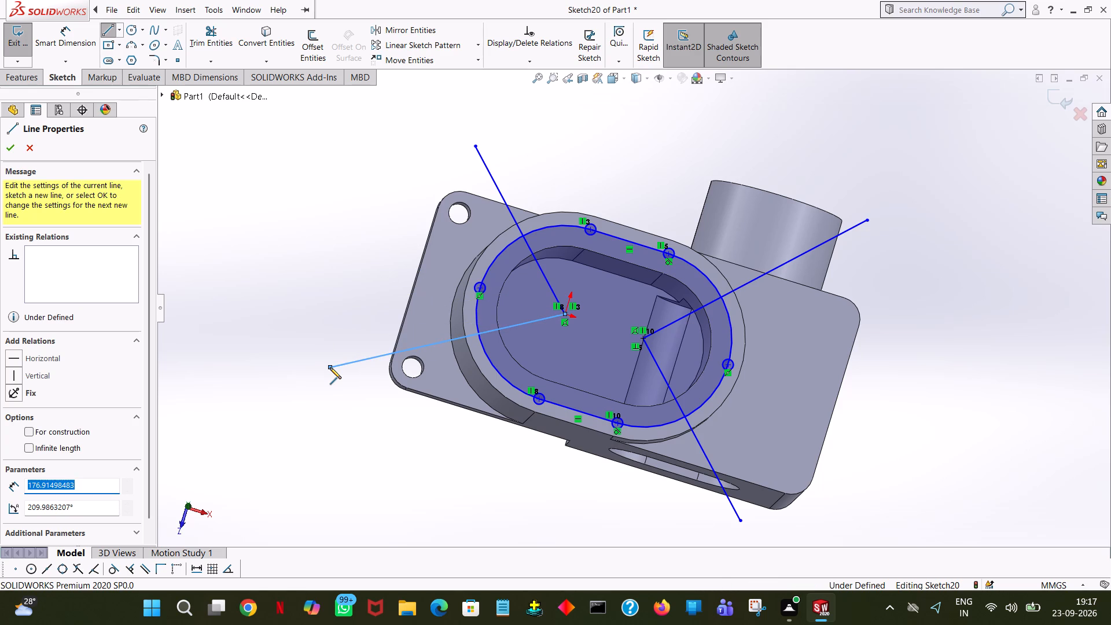
pyautogui.rightClick(282, 388)
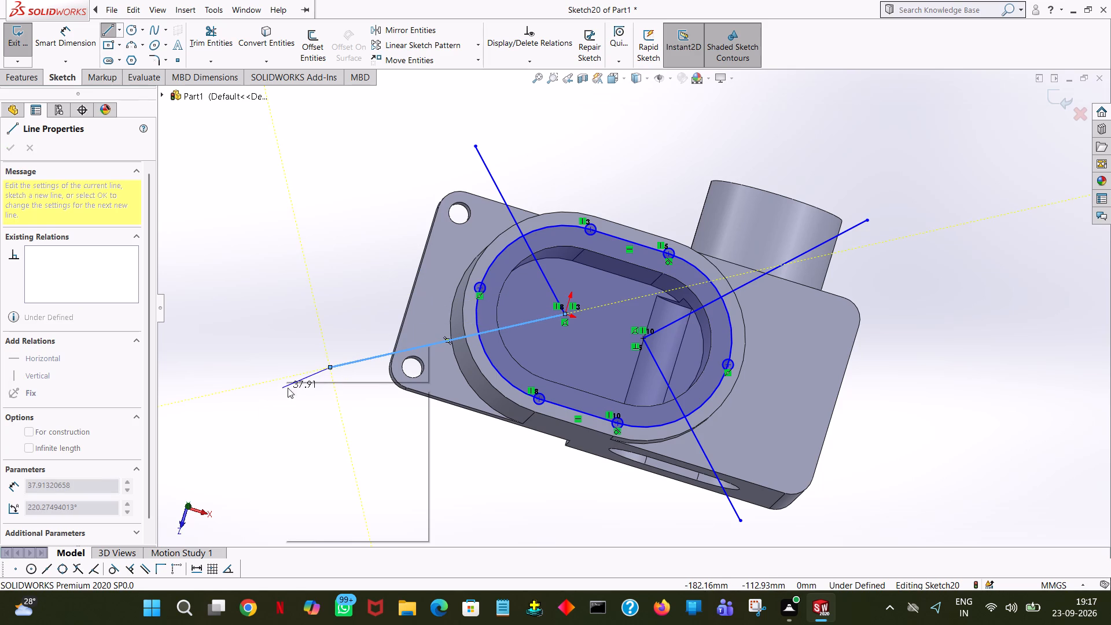
pyautogui.click(317, 402)
pyautogui.click(334, 368)
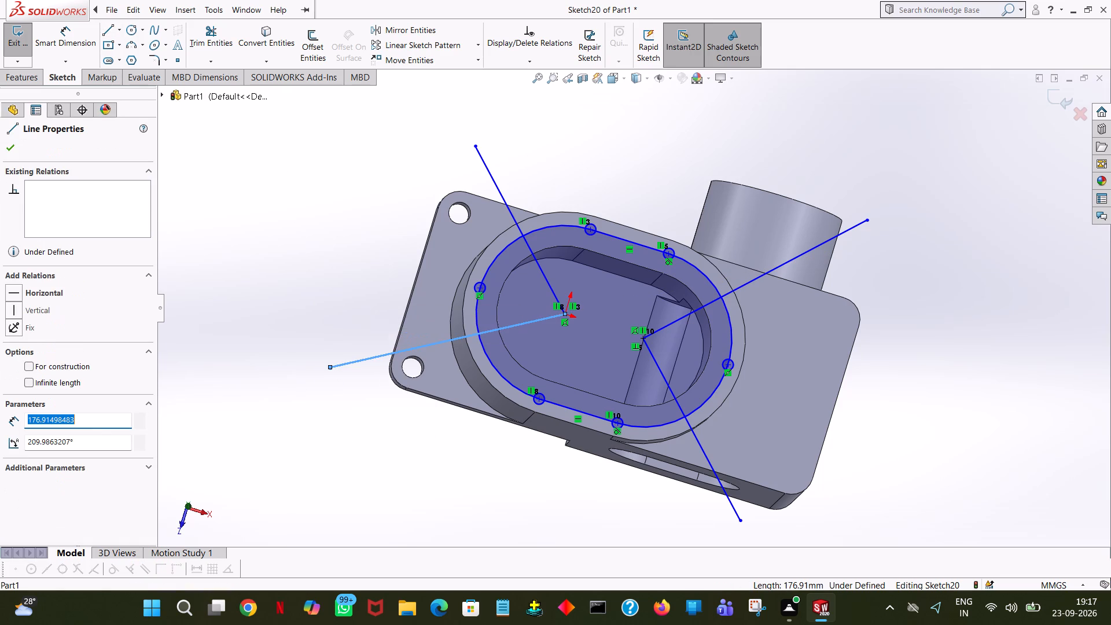
pyautogui.doubleClick(76, 441)
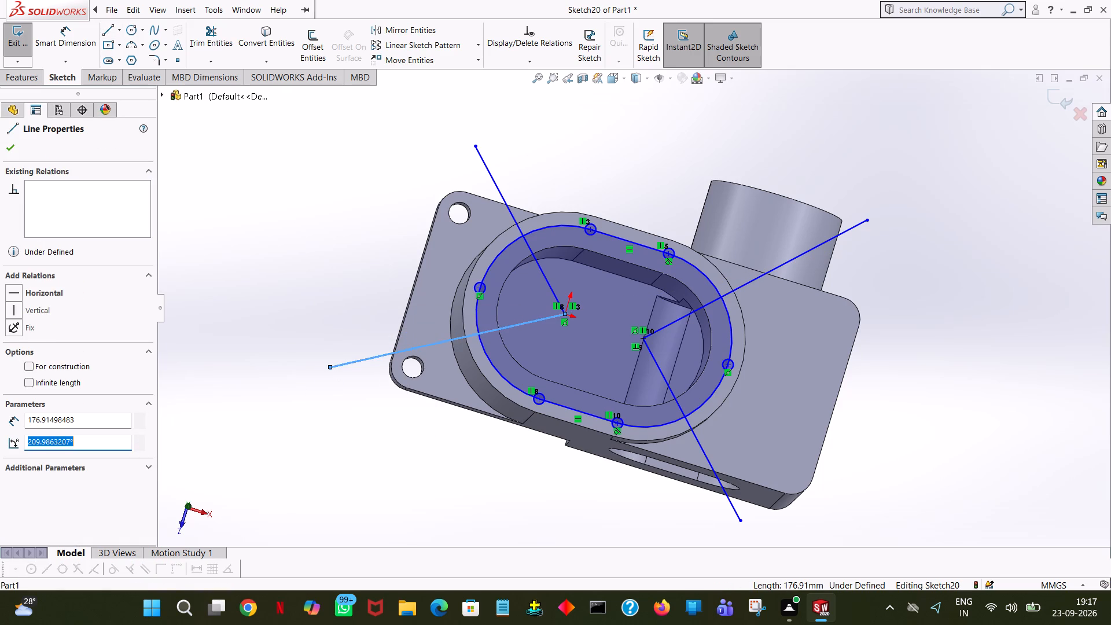
pyautogui.write('225')
pyautogui.press('Return')
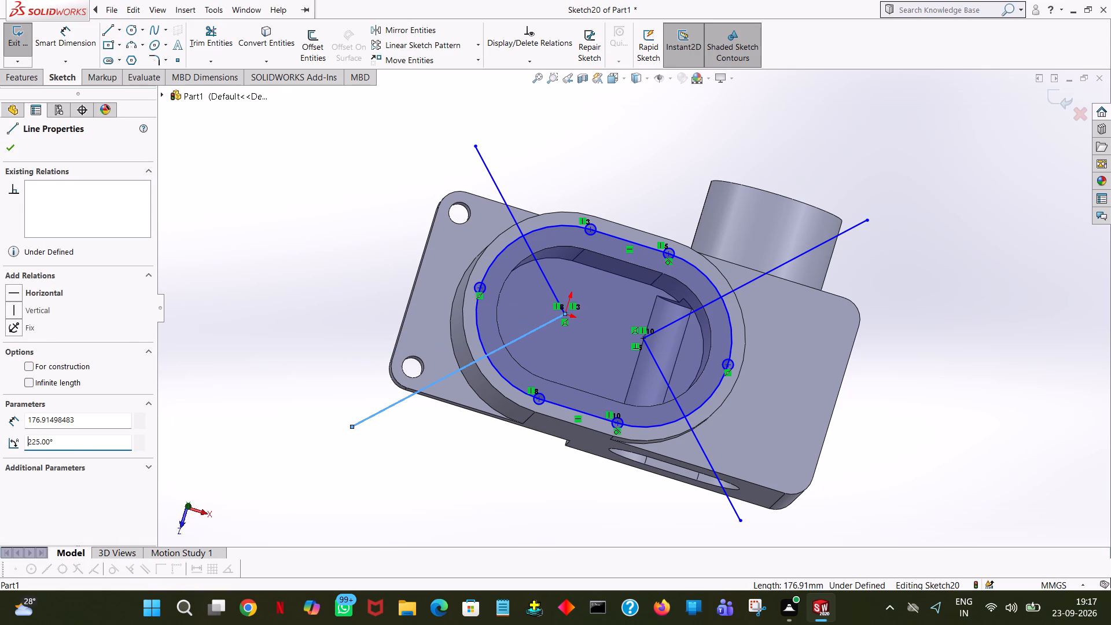
pyautogui.rightClick(76, 441)
pyautogui.click(316, 188)
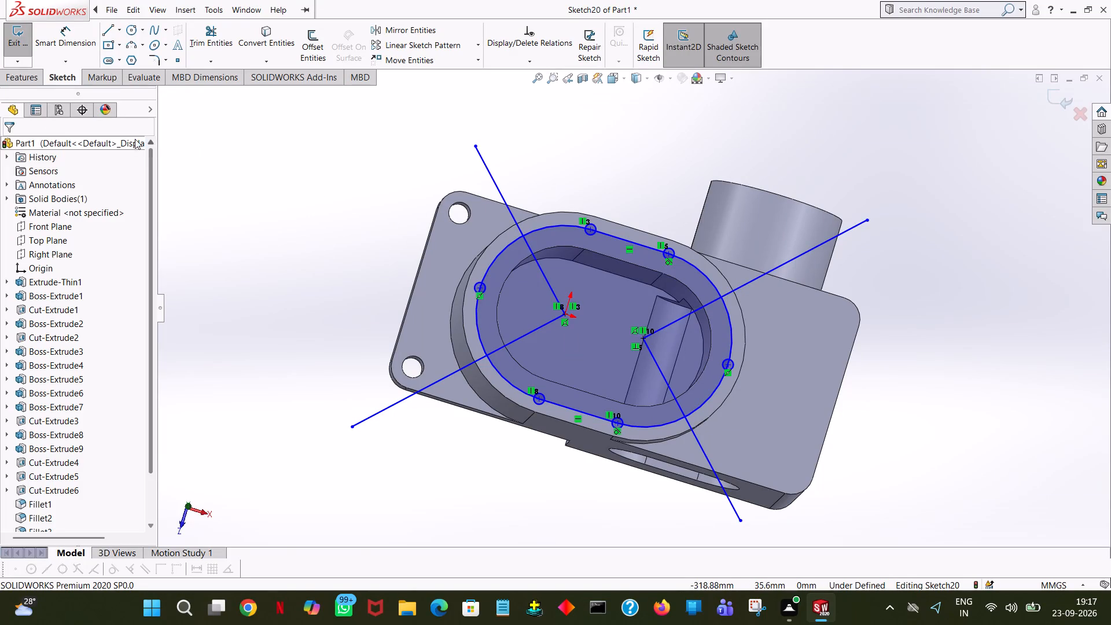
pyautogui.click(564, 121)
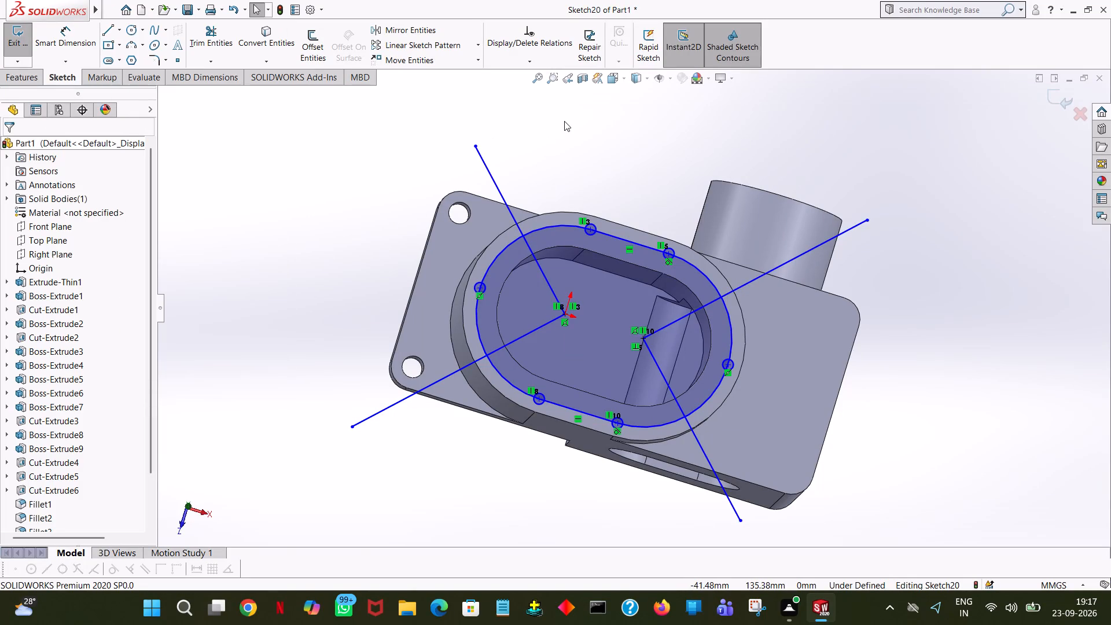
# Draw two circles of 4 mm radius where the guide lines from the arc centre at 60, 0 cross the slot-shaped curve.
pyautogui.click(130, 28)
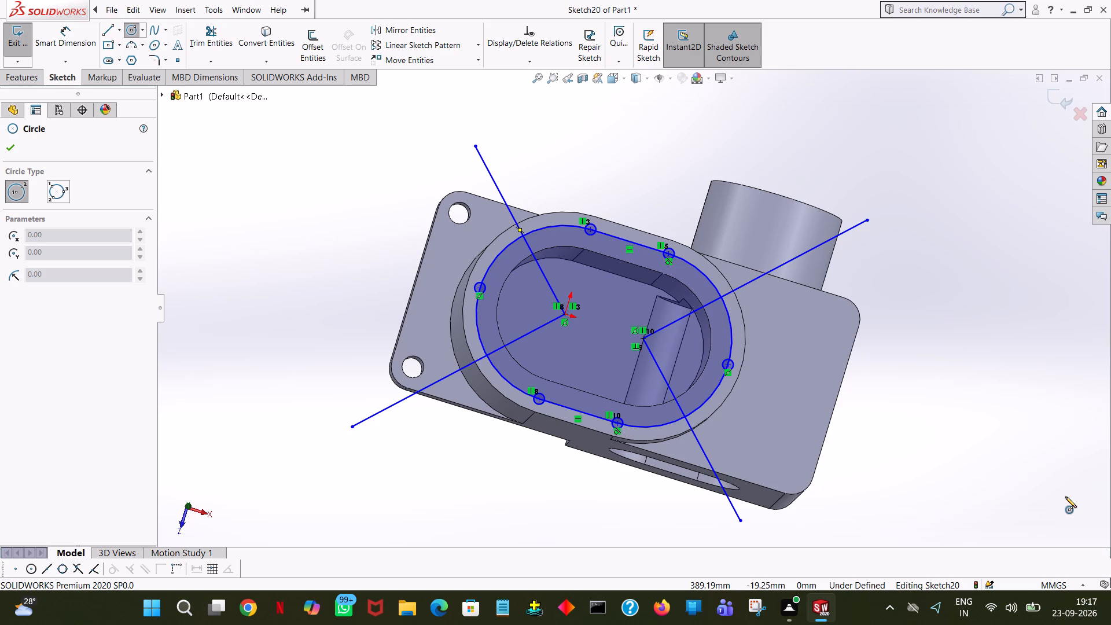
pyautogui.keyDown('ctrl'); pyautogui.scroll(-2, 1065, 497); pyautogui.keyUp('ctrl')
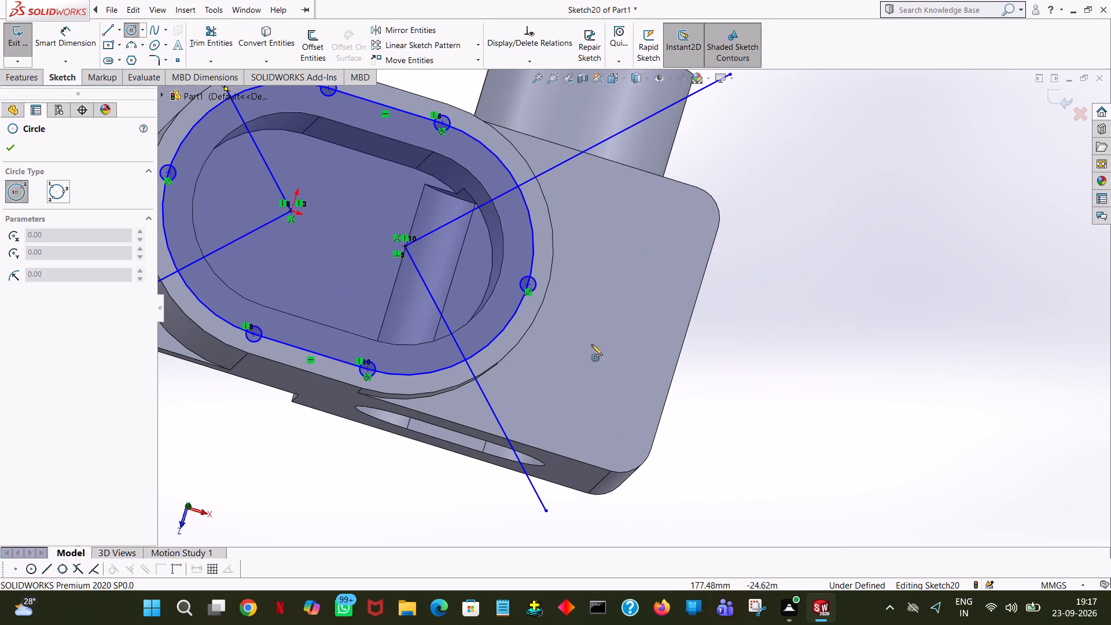
pyautogui.click(518, 186)
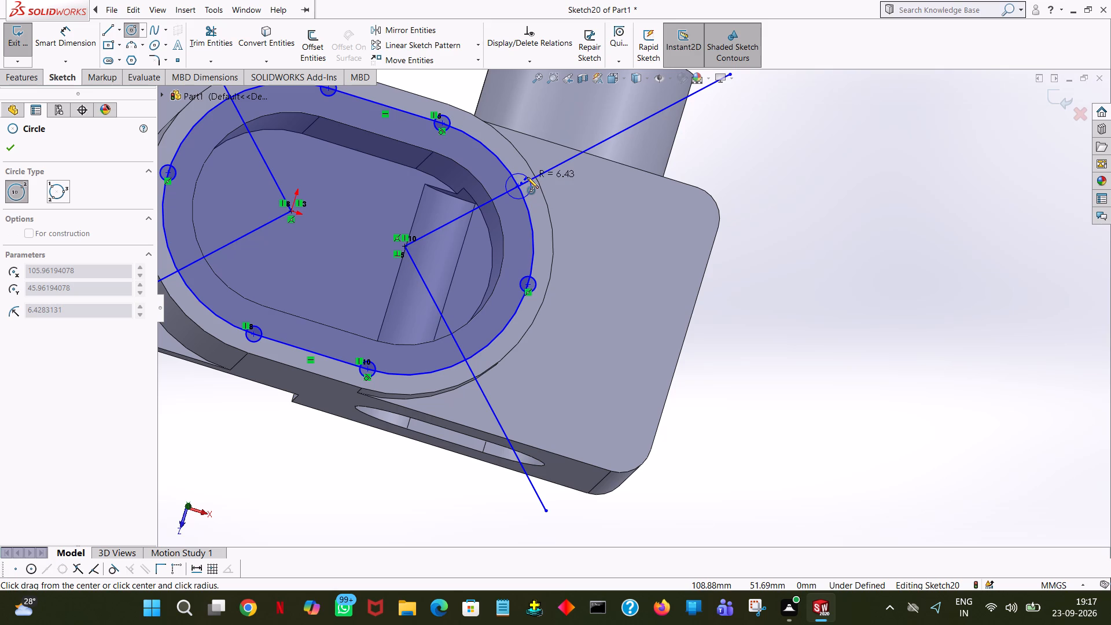
pyautogui.click(527, 177)
pyautogui.press('4')
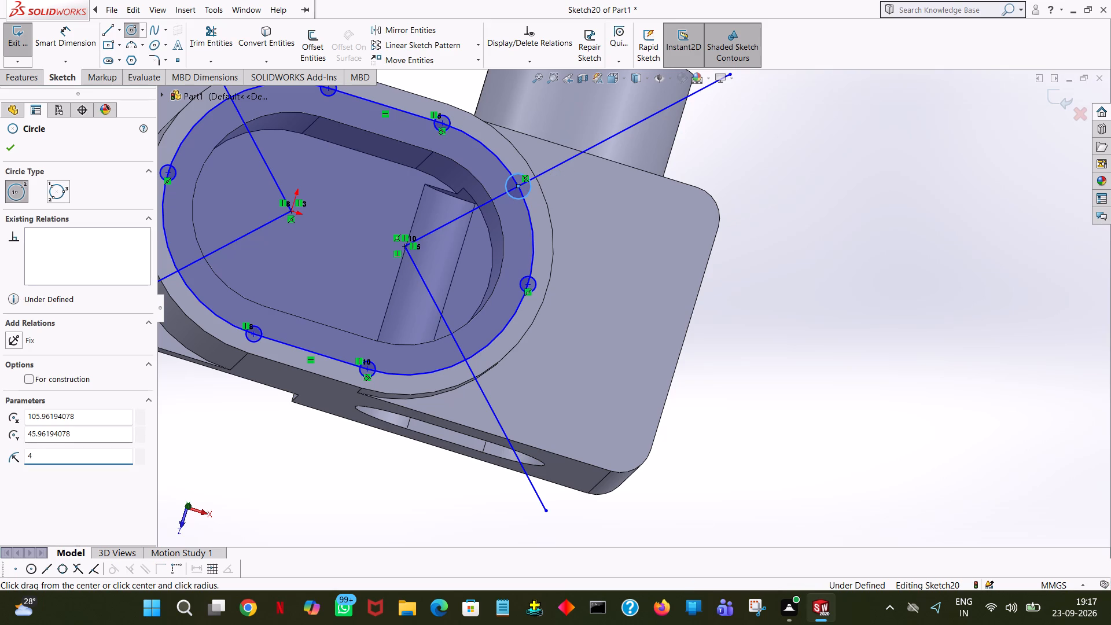
pyautogui.press('Return')
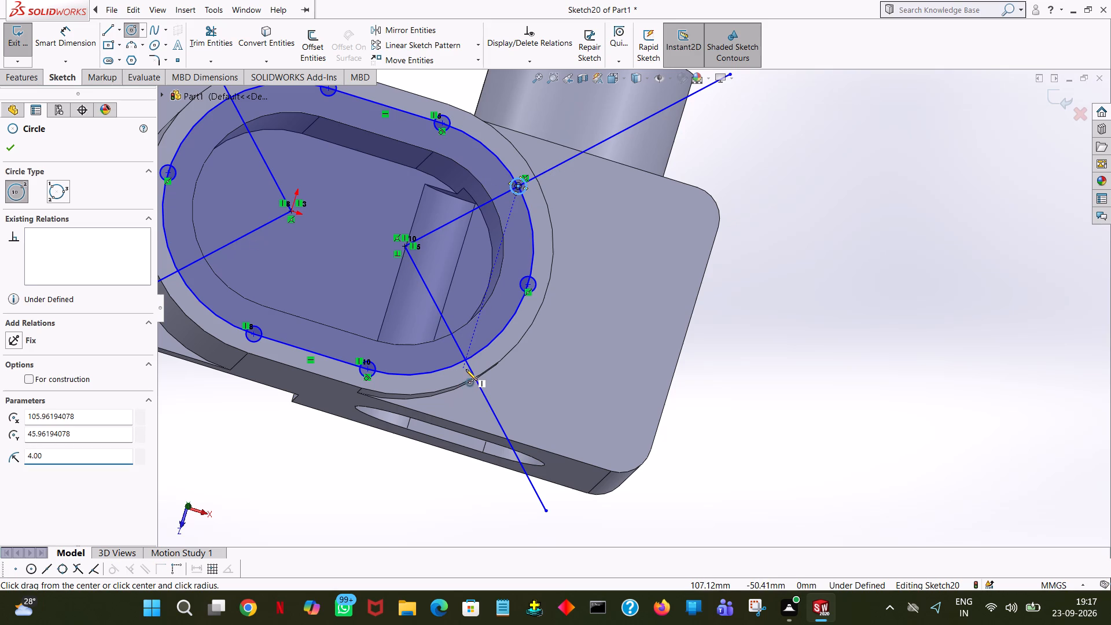
pyautogui.click(466, 359)
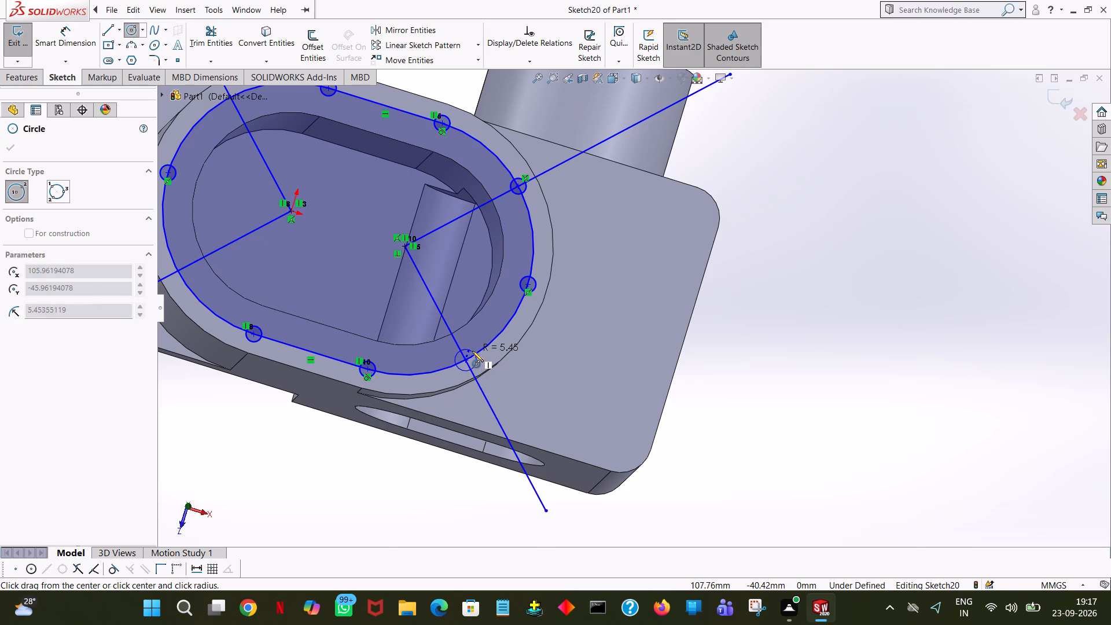
pyautogui.click(472, 351)
pyautogui.press('4')
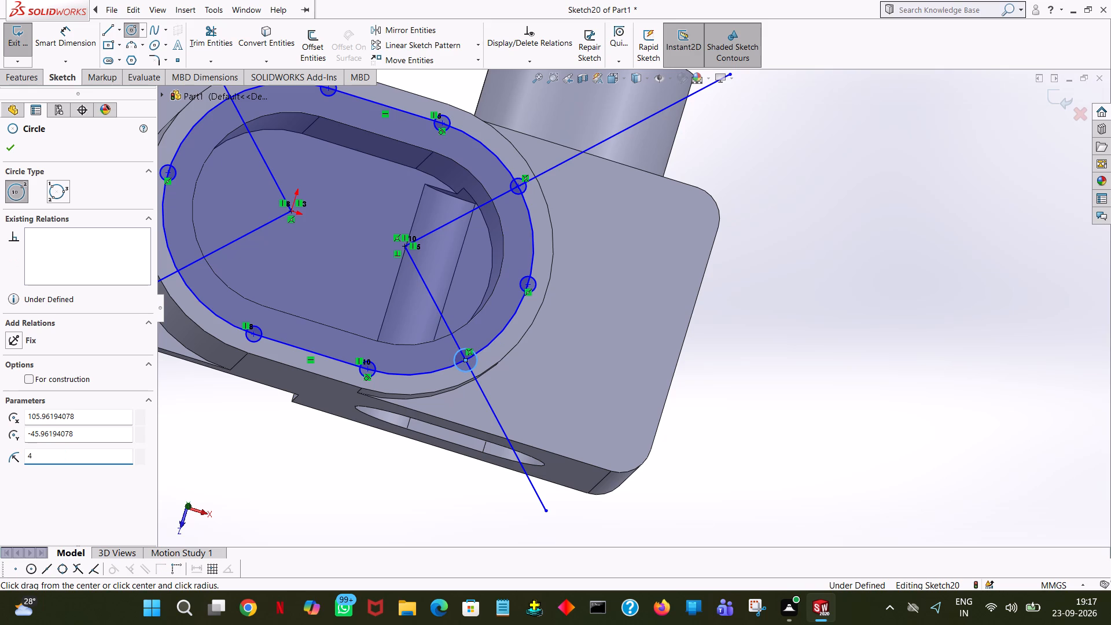
pyautogui.press('Return')
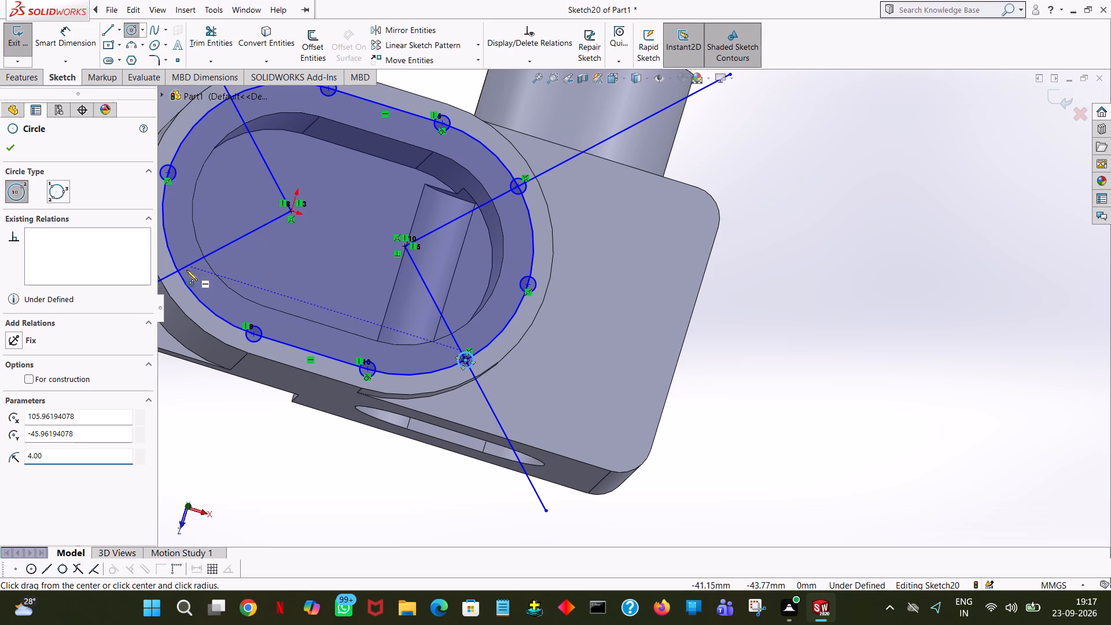
# Draw two circles of 4 mm radius where the 225° and 135° guide lines from the origin cross the slot-shaped curve.
pyautogui.click(177, 270)
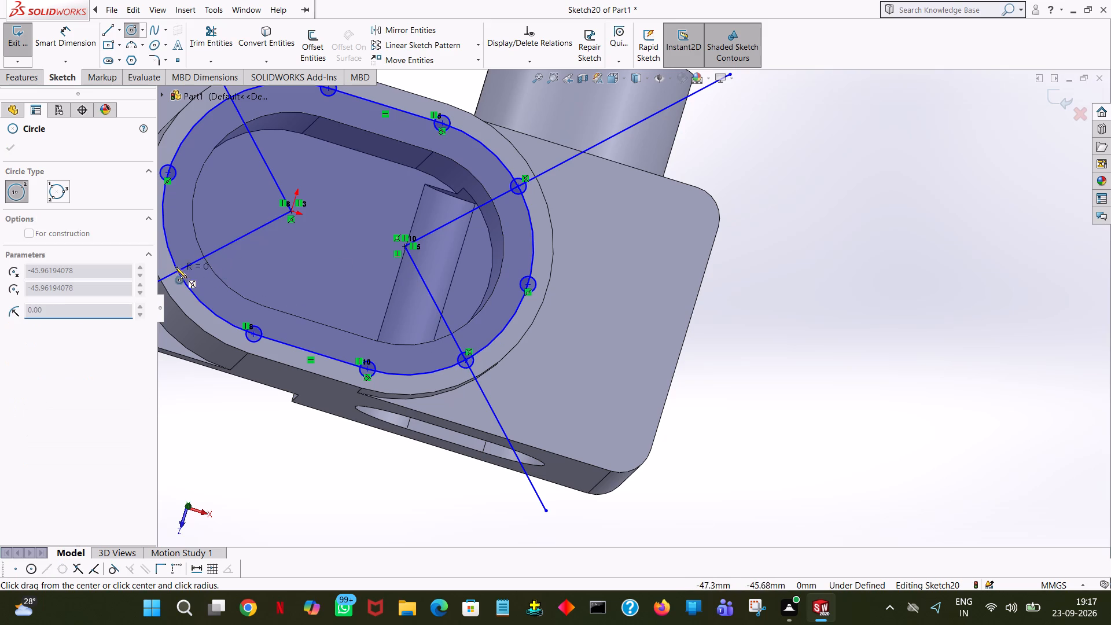
pyautogui.click(177, 259)
pyautogui.press('4')
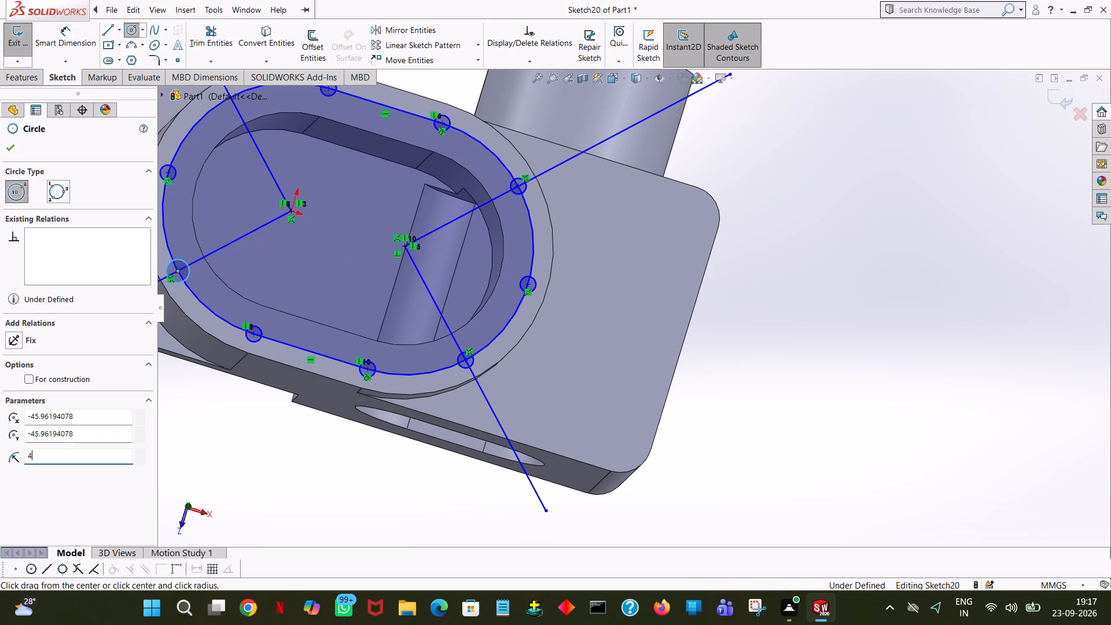
pyautogui.press('Return')
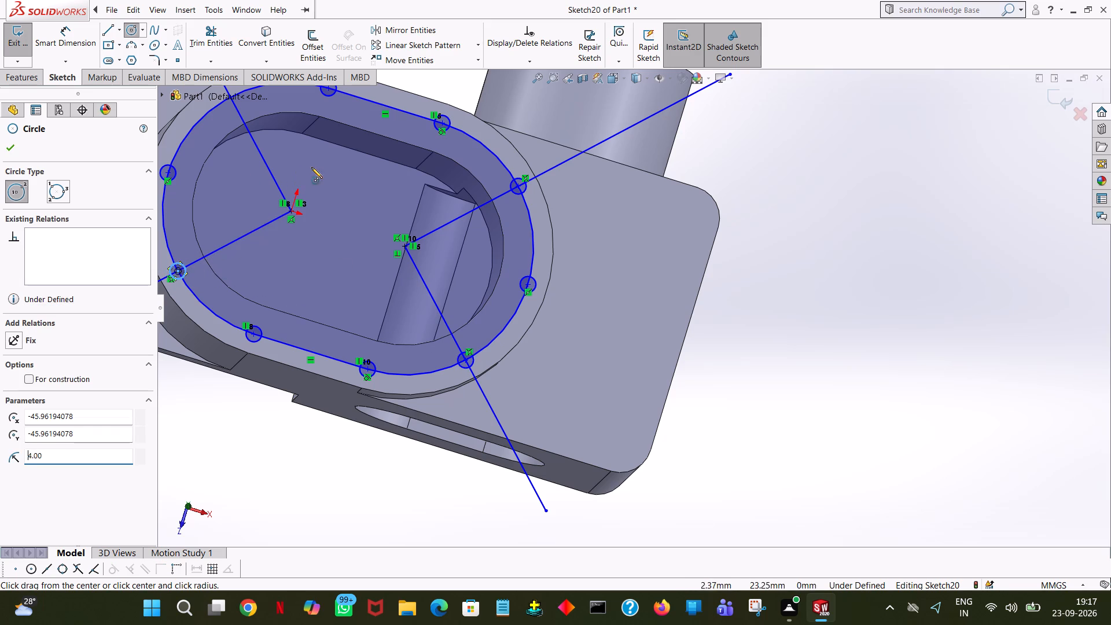
pyautogui.moveTo(312, 167); pyautogui.dragTo(340, 216, button='middle')
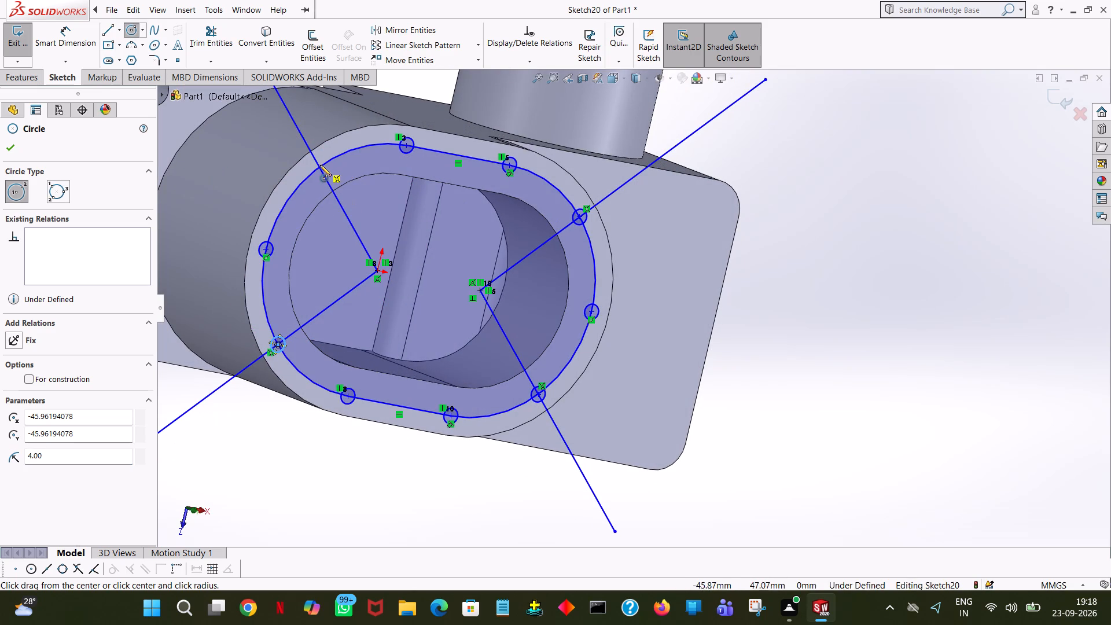
pyautogui.click(319, 167)
pyautogui.click(322, 159)
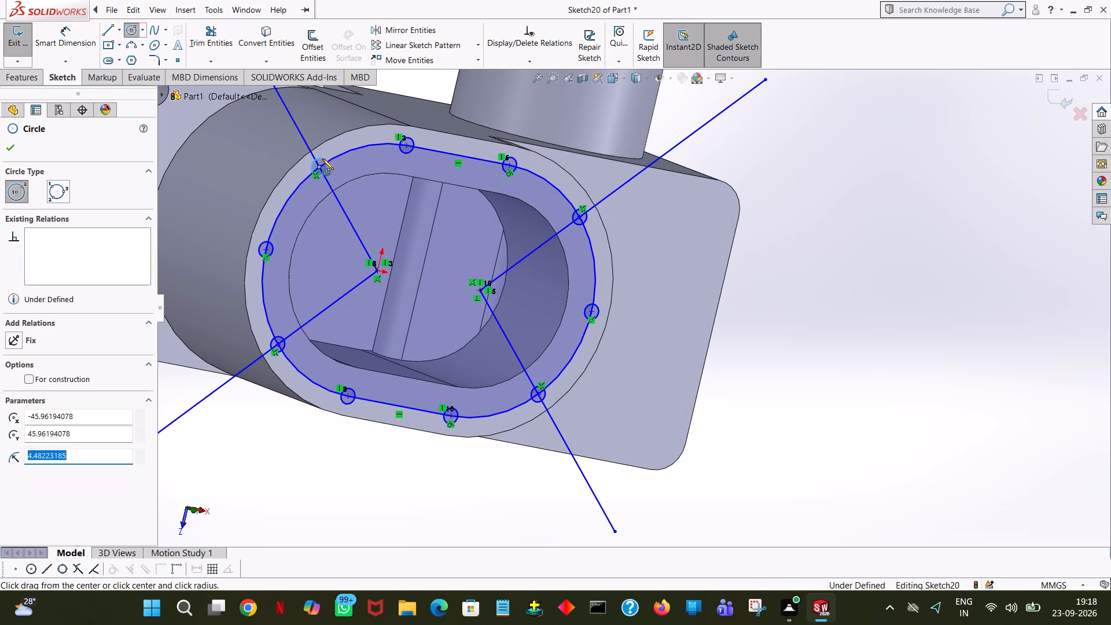
pyautogui.press('4')
pyautogui.press('Return')
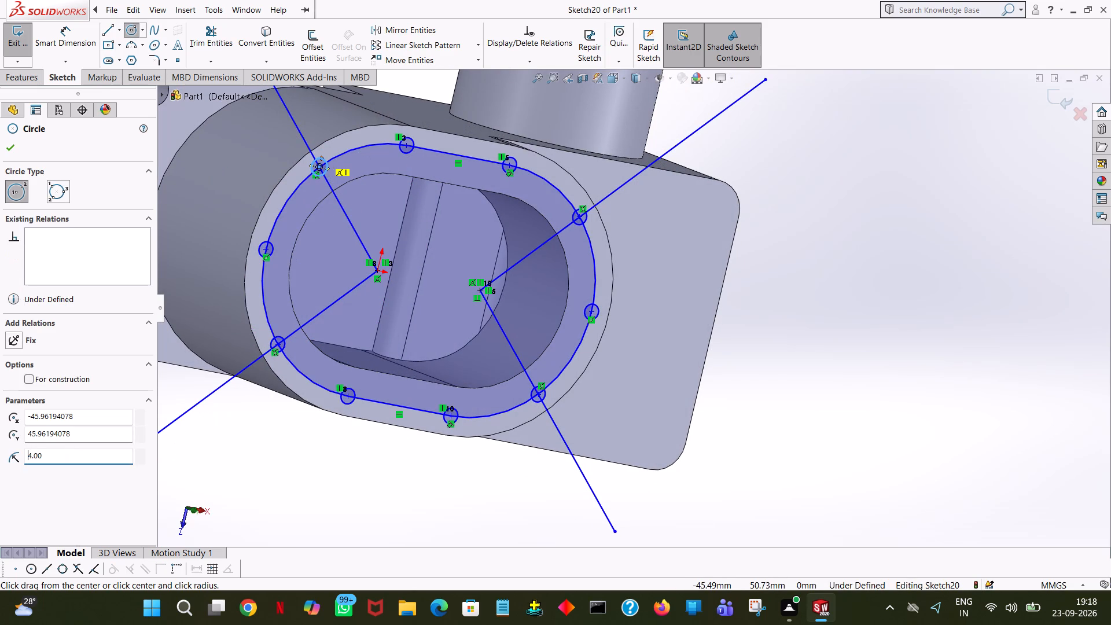
pyautogui.click(15, 142)
# Trim the 135° and 225° guide lines from the origin back to their bolt-hole circles, both inside and outside the slot-shaped curve.
pyautogui.click(214, 49)
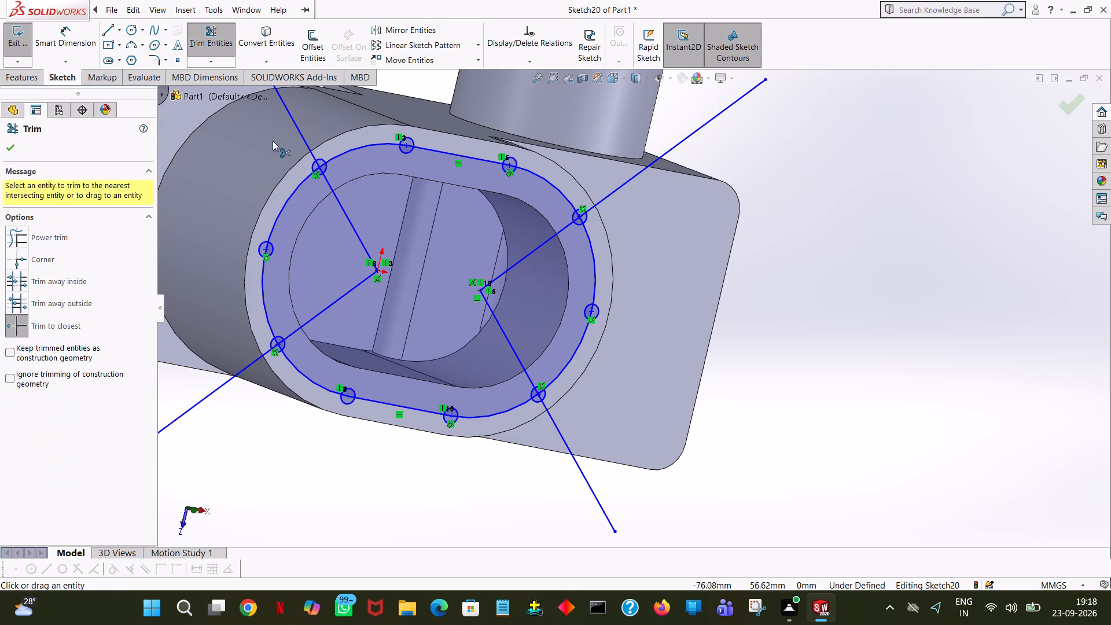
pyautogui.click(289, 117)
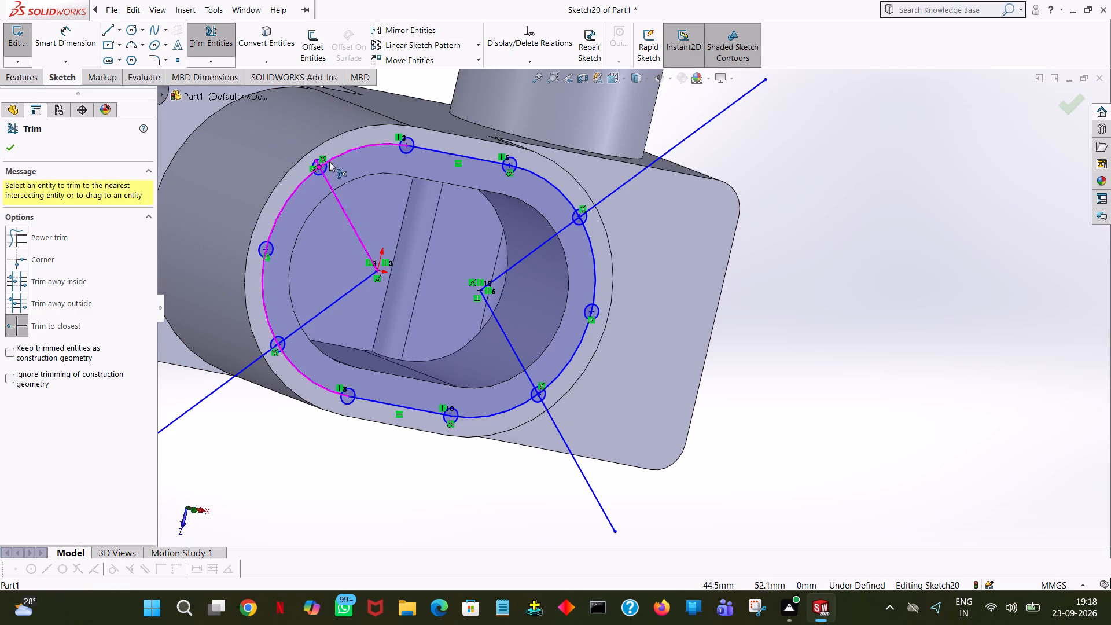
pyautogui.click(337, 201)
pyautogui.click(348, 293)
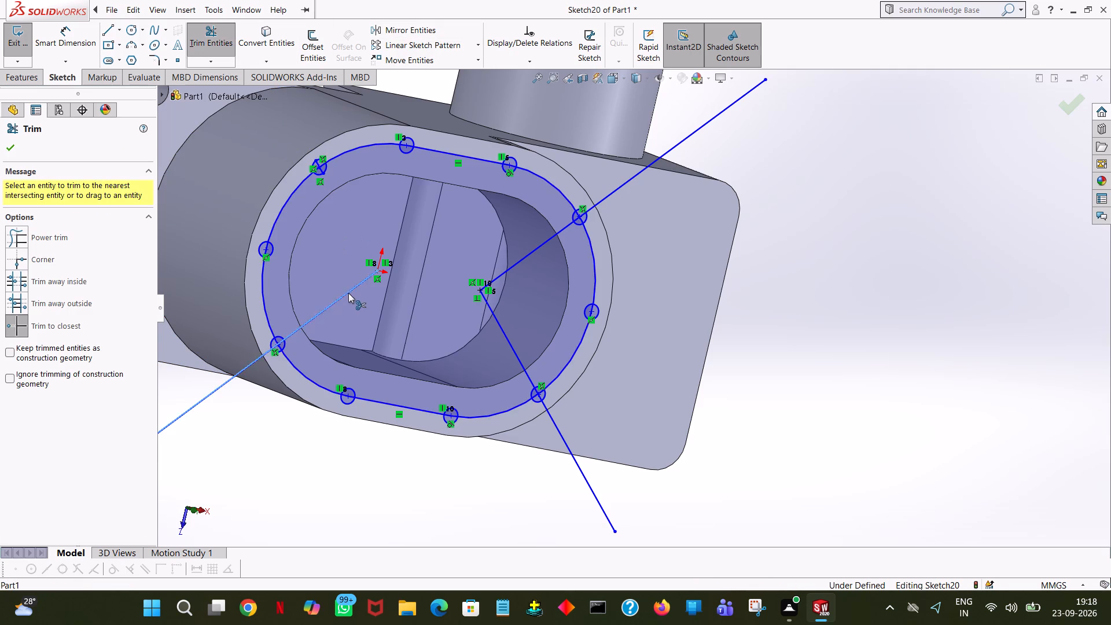
pyautogui.click(250, 362)
pyautogui.click(249, 366)
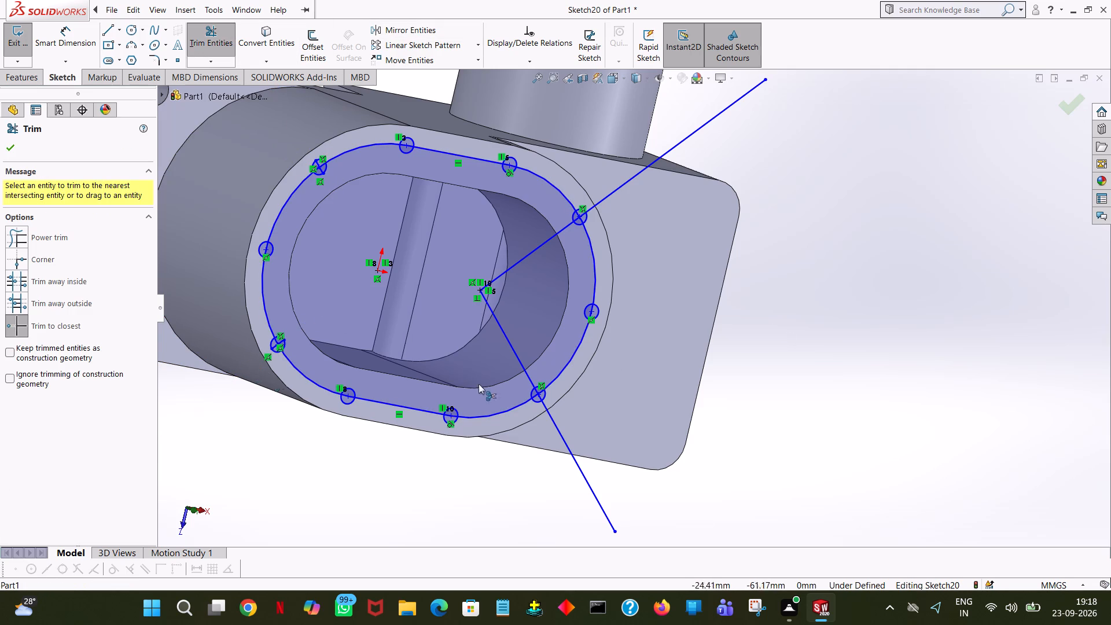
# Trim the two guide lines from the arc centre at 60, 0 back to their bolt-hole circles, on both sides of the slot-shaped curve.
pyautogui.click(704, 119)
pyautogui.click(704, 122)
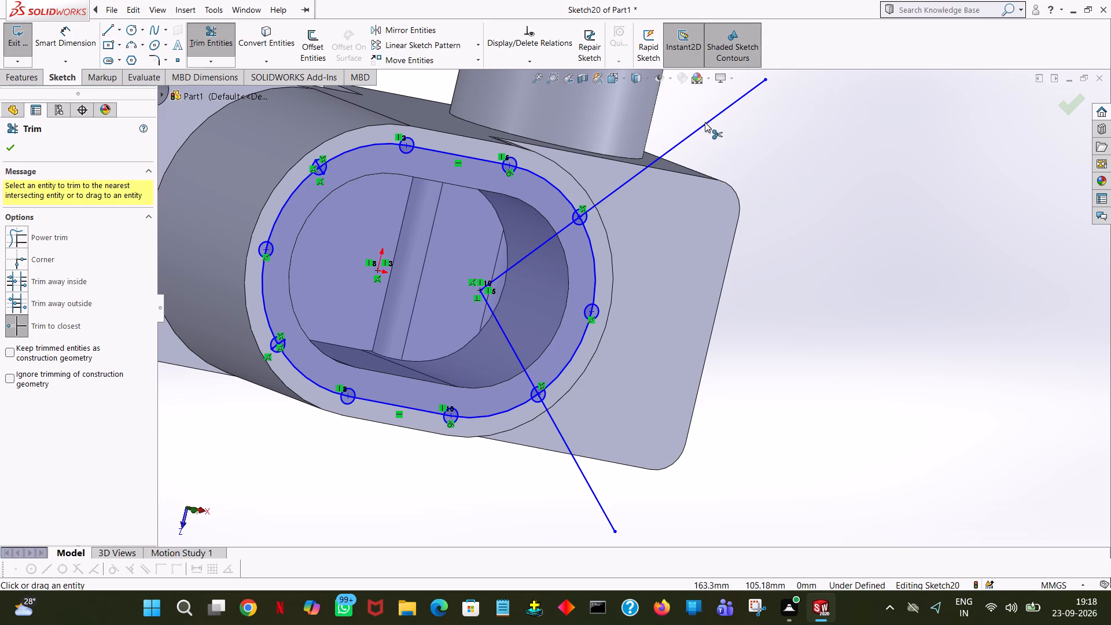
pyautogui.click(708, 122)
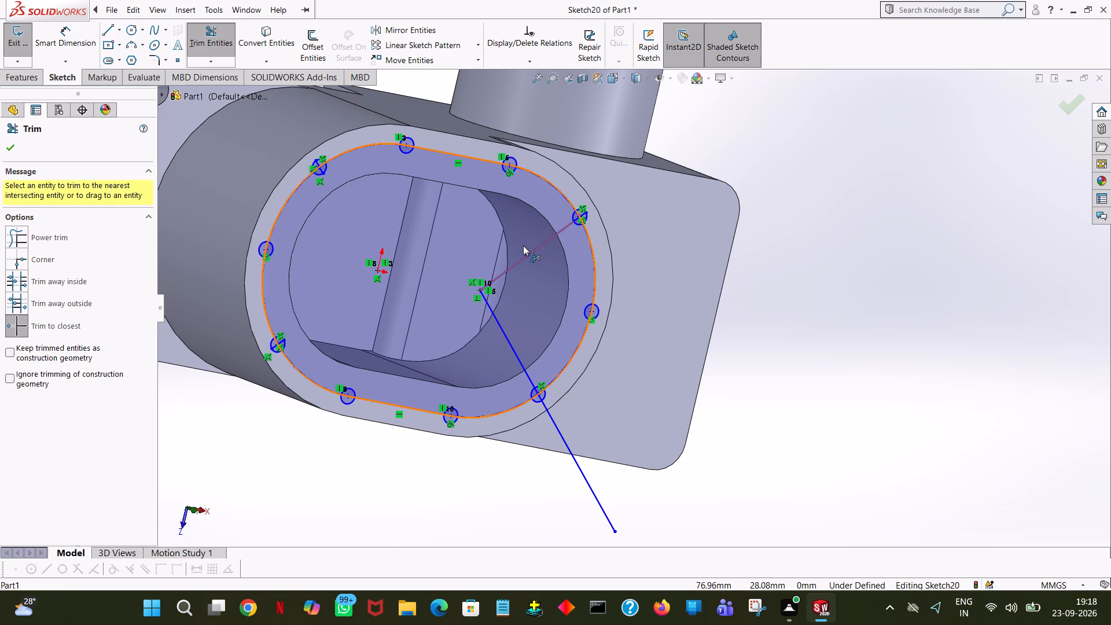
pyautogui.click(527, 255)
pyautogui.click(517, 357)
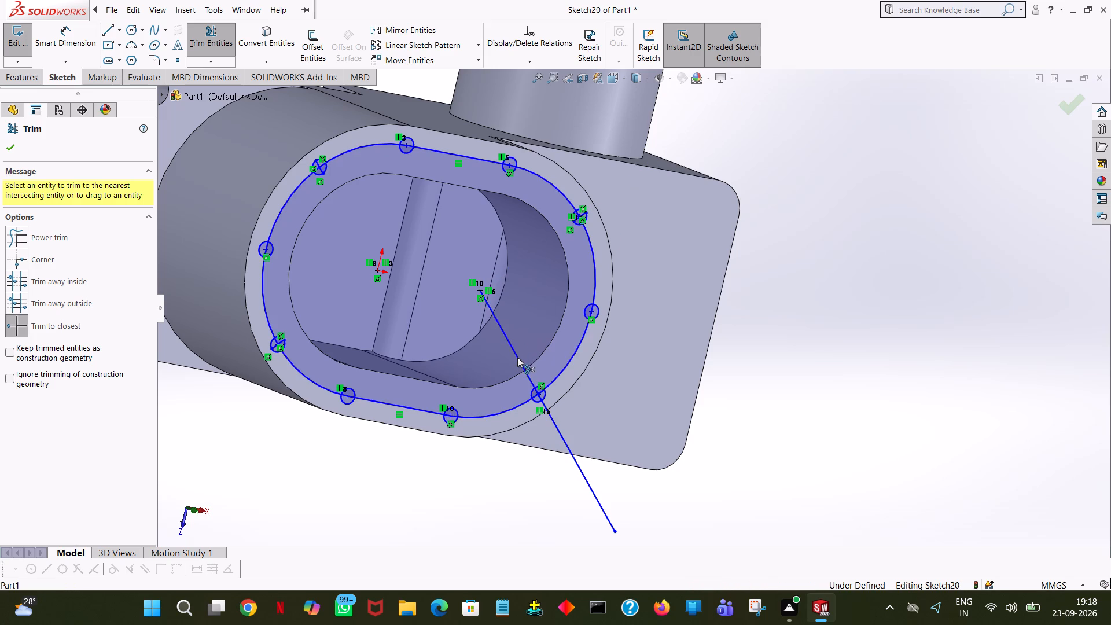
pyautogui.click(585, 483)
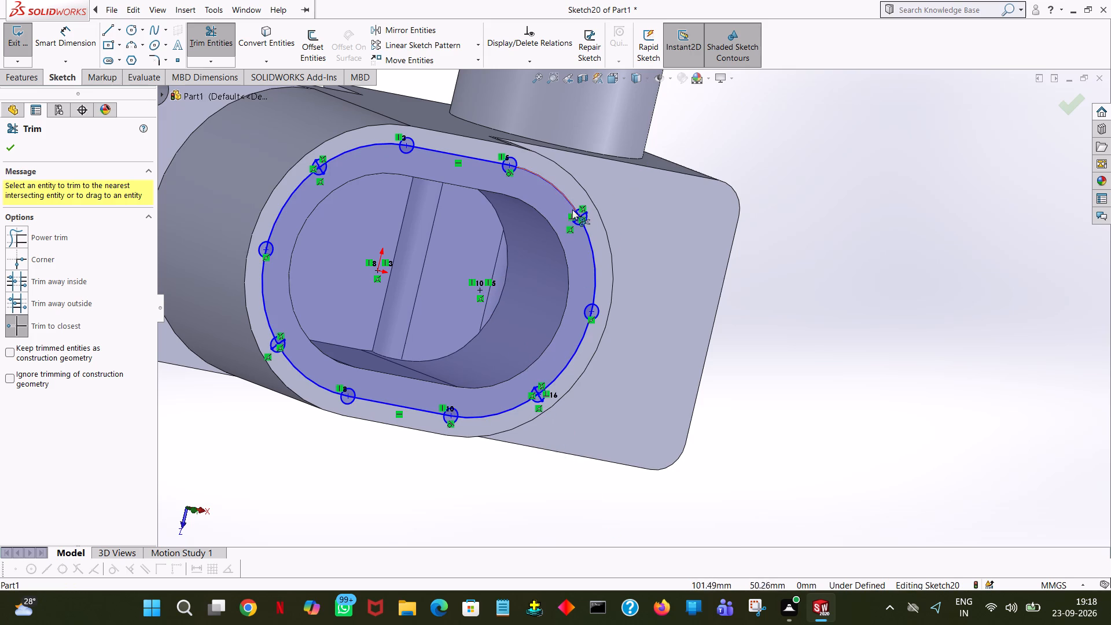
# Trim away both leftover guide-line pieces inside the arc's bolt-hole circle nearest the side boss.
pyautogui.keyDown('ctrl'); pyautogui.scroll(-1, 524, 206); pyautogui.keyUp('ctrl')
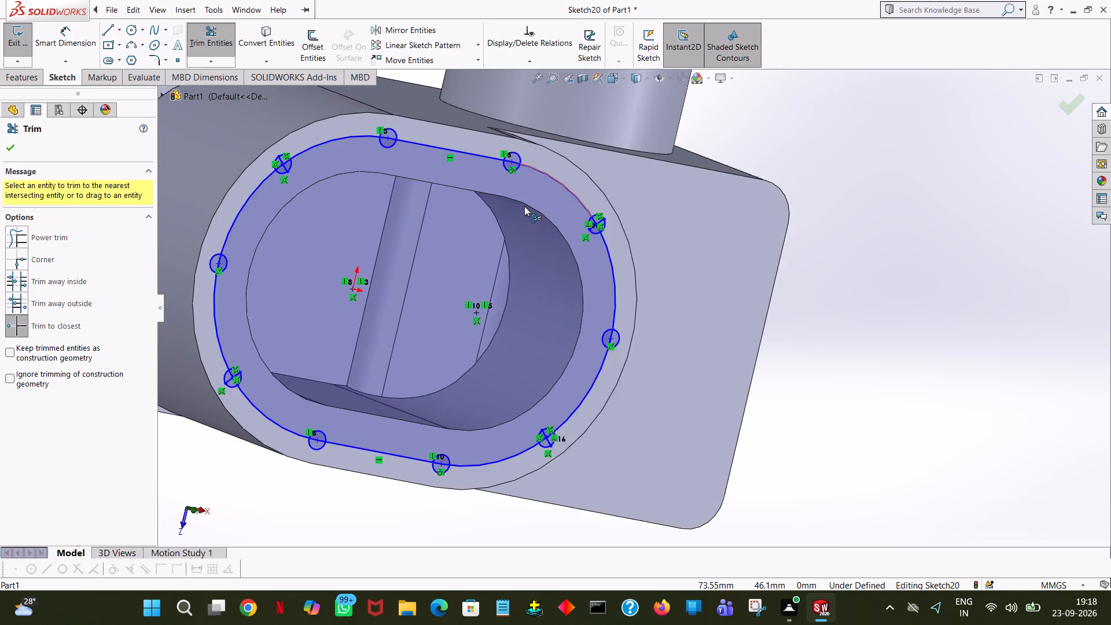
pyautogui.keyDown('ctrl'); pyautogui.scroll(-4, 524, 206); pyautogui.keyUp('ctrl')
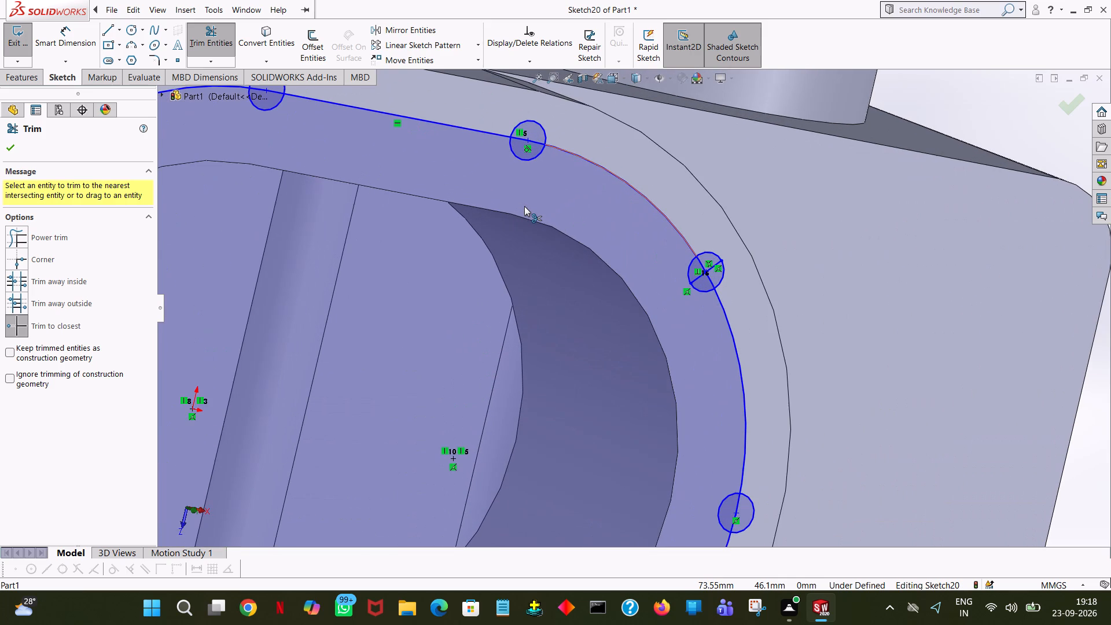
pyautogui.click(693, 280)
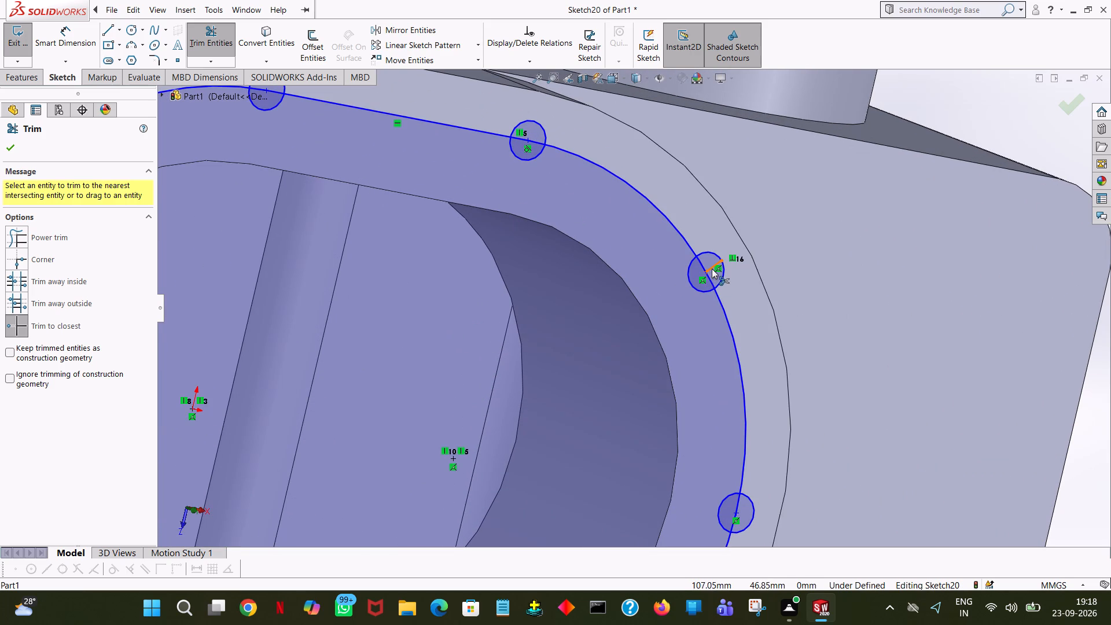
pyautogui.click(712, 269)
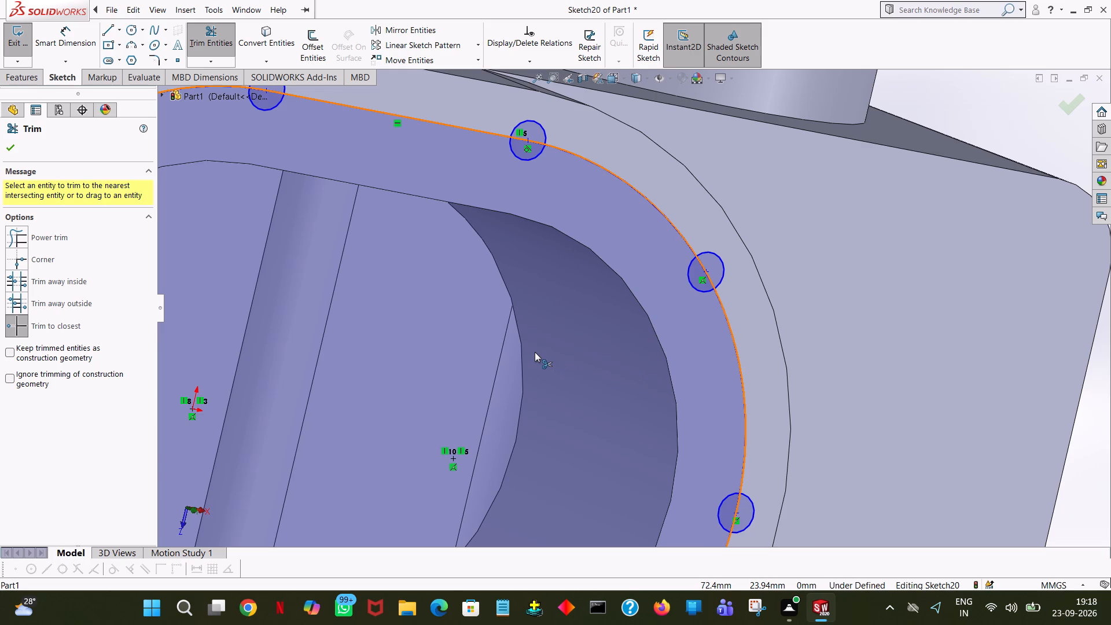
# Trim away both leftover pieces of the 225° guide line inside its bolt-hole circle.
pyautogui.hscroll(1, 534, 353)
pyautogui.hscroll(-1, 534, 353)
pyautogui.hscroll(1, 534, 353)
pyautogui.keyDown('ctrl'); pyautogui.scroll(-6, 534, 353); pyautogui.keyUp('ctrl')
pyautogui.keyDown('ctrl'); pyautogui.scroll(12, 534, 353); pyautogui.keyUp('ctrl')
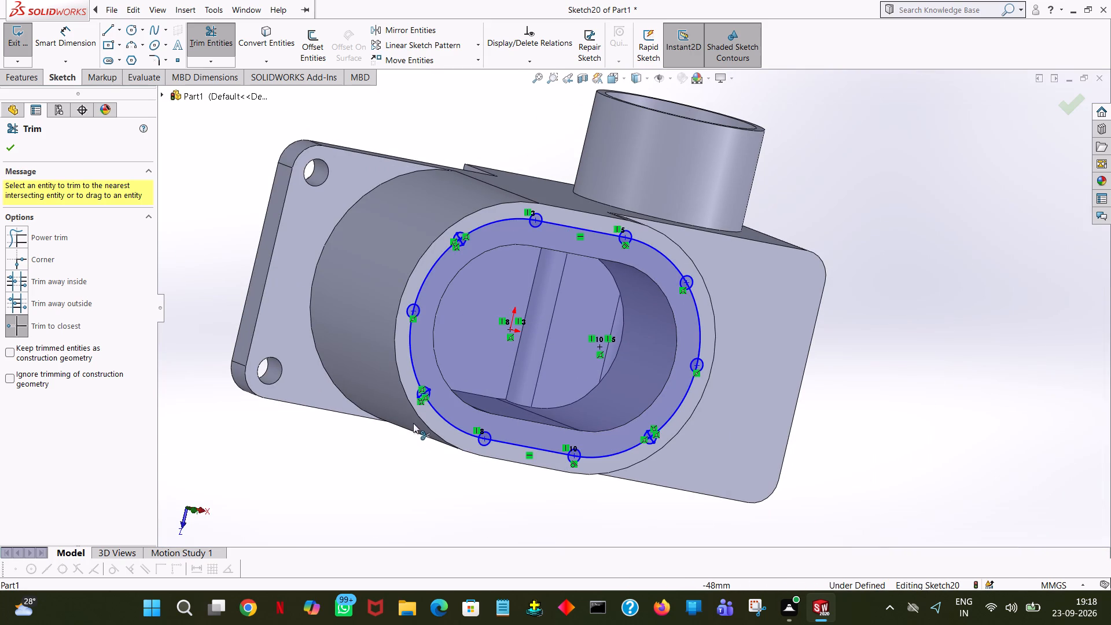
pyautogui.keyDown('ctrl'); pyautogui.scroll(3, 413, 422); pyautogui.keyUp('ctrl')
pyautogui.keyDown('ctrl'); pyautogui.scroll(-2, 413, 422); pyautogui.keyUp('ctrl')
pyautogui.hscroll(-1, 413, 422)
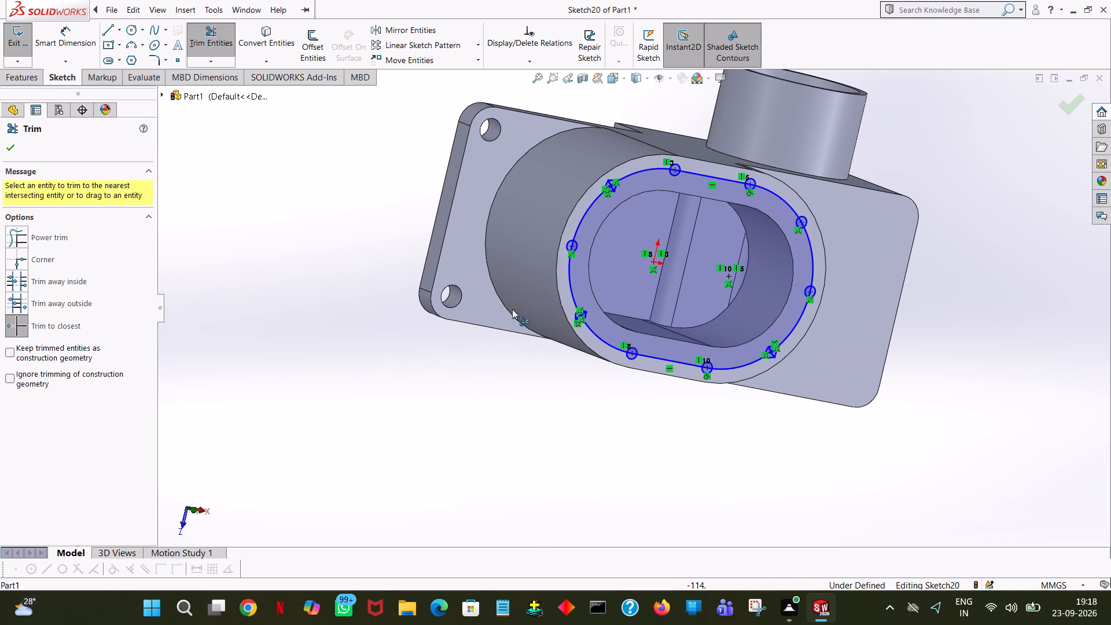
pyautogui.keyDown('ctrl'); pyautogui.scroll(-4, 588, 296); pyautogui.keyUp('ctrl')
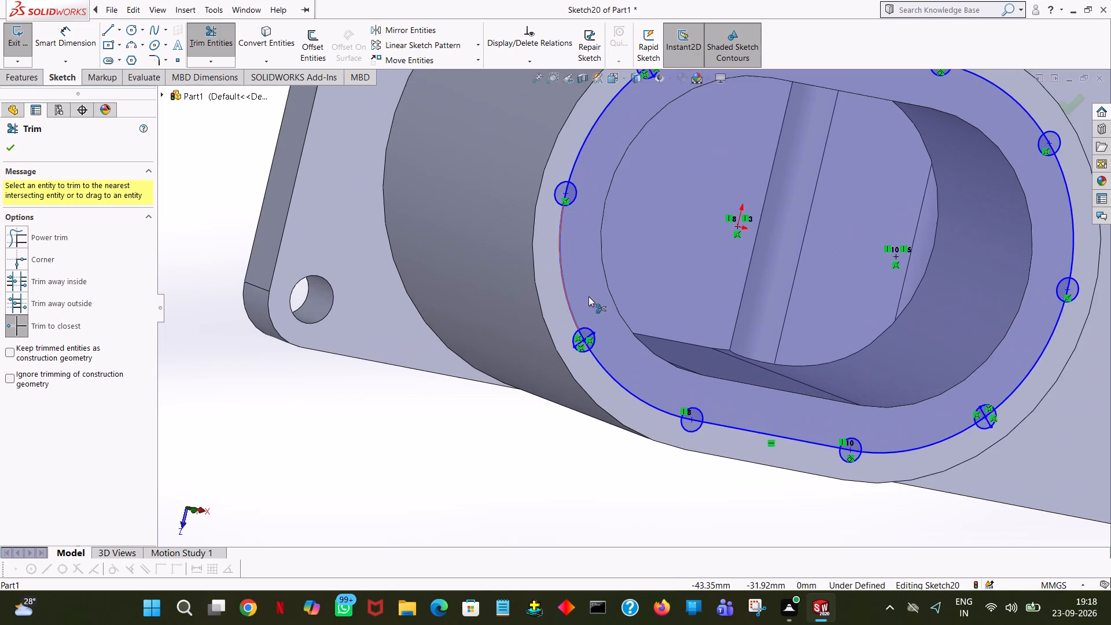
pyautogui.keyDown('ctrl'); pyautogui.scroll(-3, 588, 296); pyautogui.keyUp('ctrl')
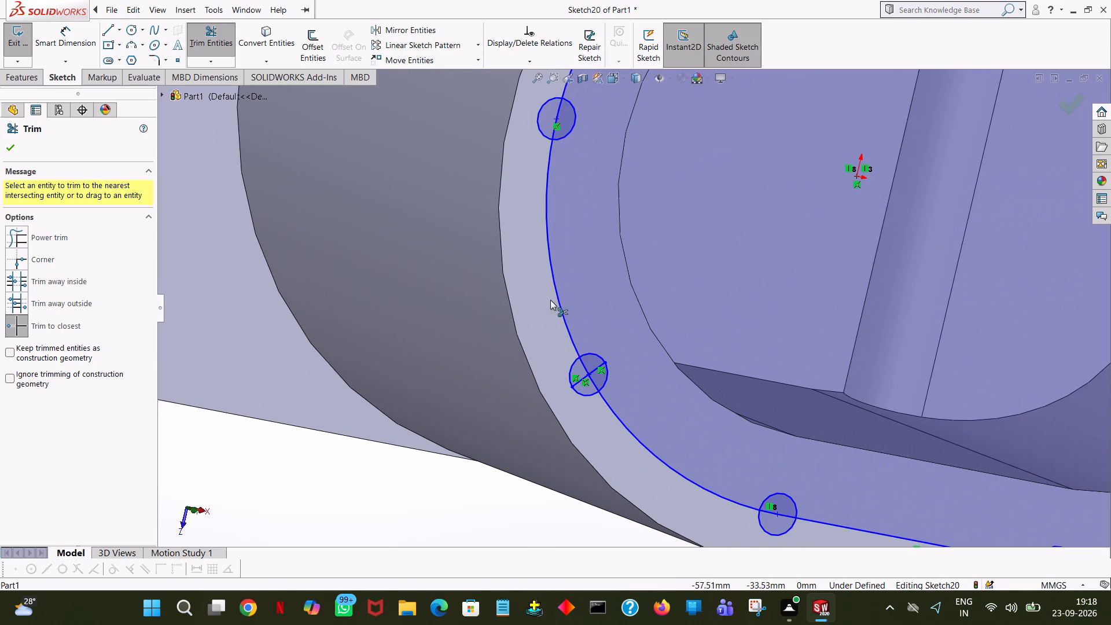
pyautogui.click(579, 379)
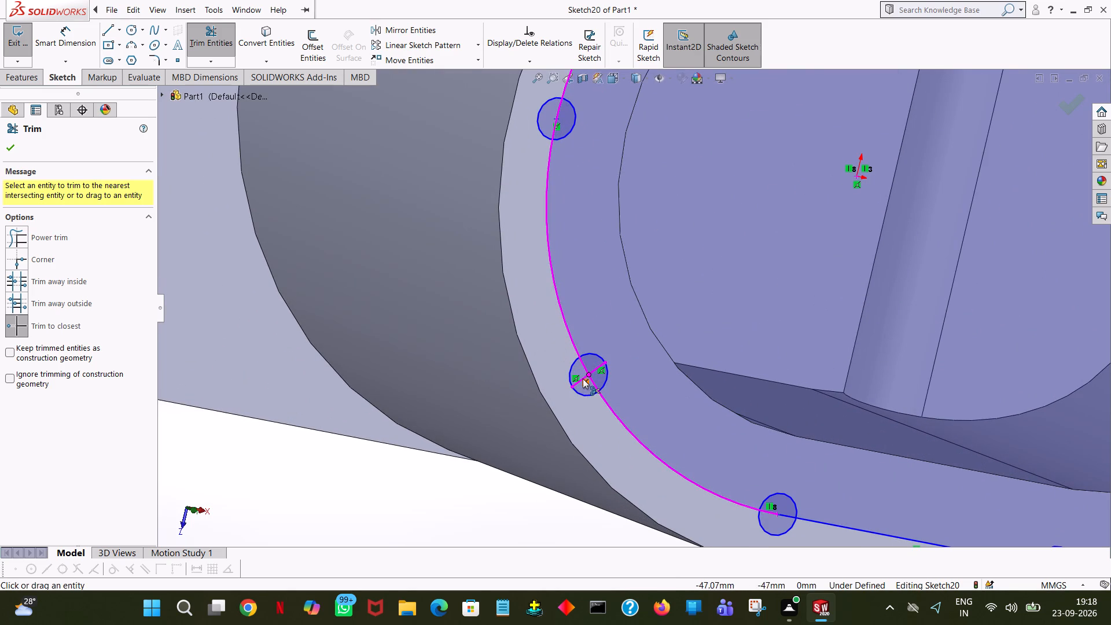
pyautogui.click(583, 378)
pyautogui.click(593, 372)
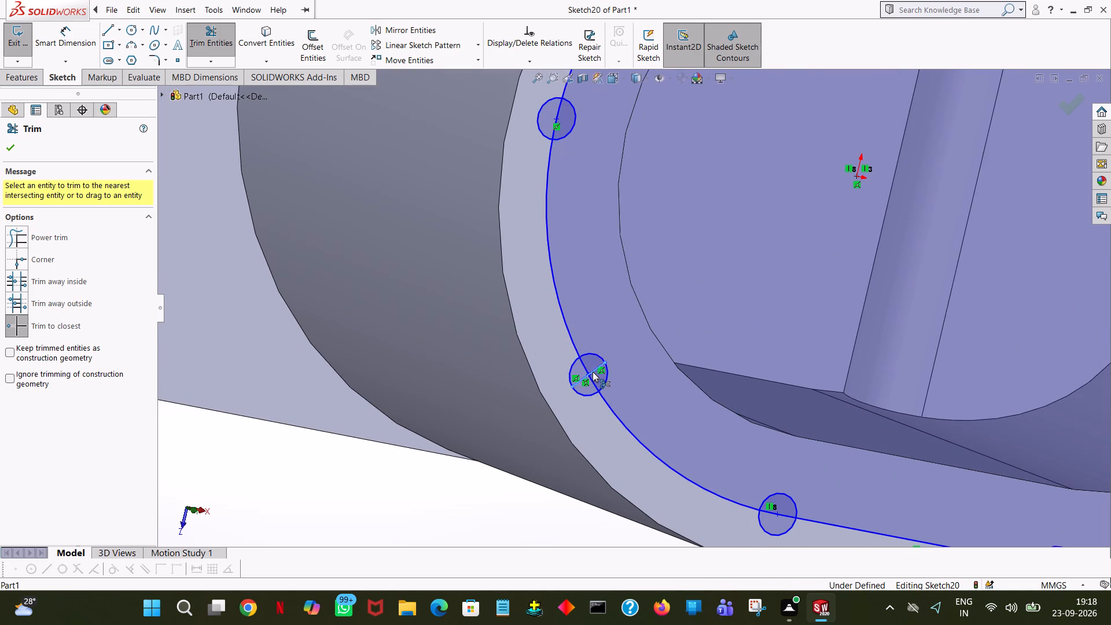
pyautogui.click(586, 378)
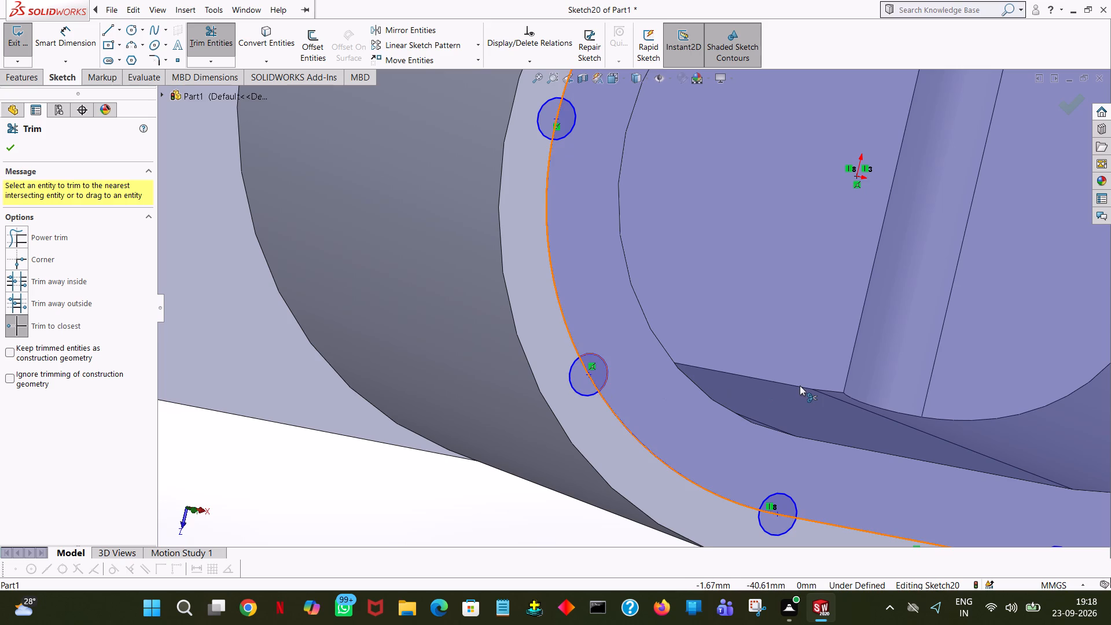
# Trim away both leftover guide-line pieces inside the diagonal bolt-hole circle on the 60, 0 arc farthest from the side boss.
pyautogui.keyDown('ctrl'); pyautogui.scroll(-6, 800, 385); pyautogui.keyUp('ctrl')
pyautogui.keyDown('ctrl'); pyautogui.scroll(11, 800, 385); pyautogui.keyUp('ctrl')
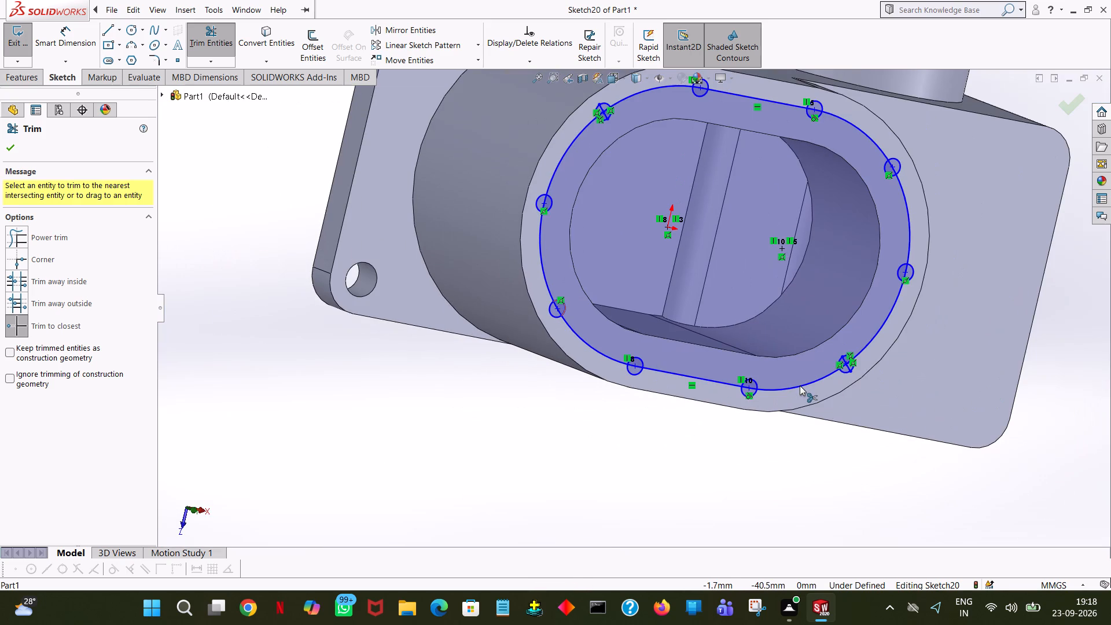
pyautogui.keyDown('ctrl'); pyautogui.scroll(-7, 860, 375); pyautogui.keyUp('ctrl')
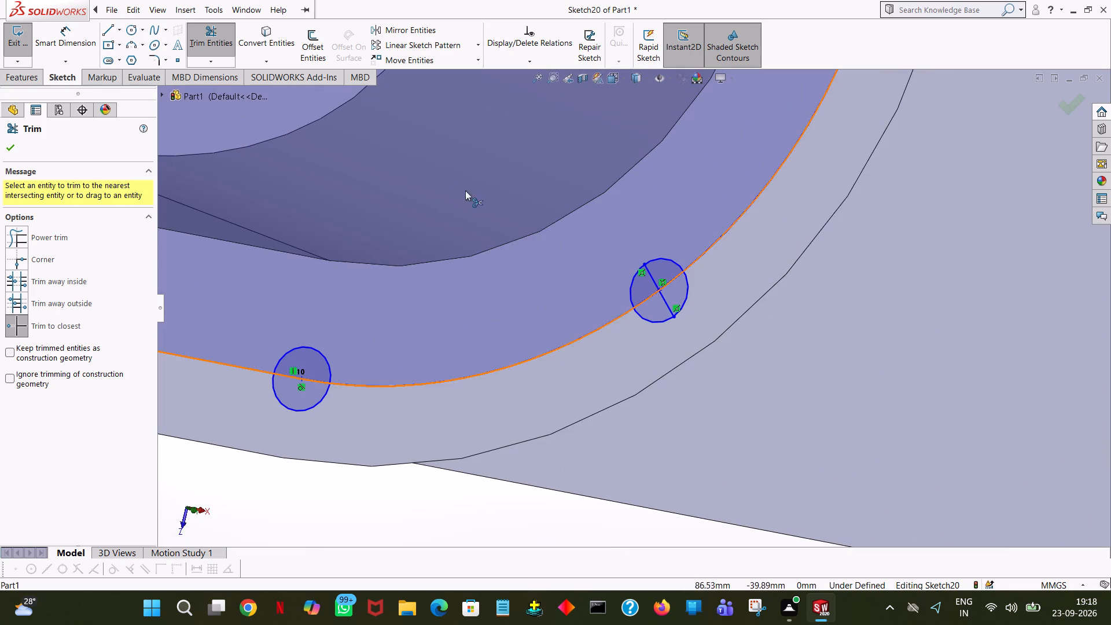
pyautogui.click(668, 308)
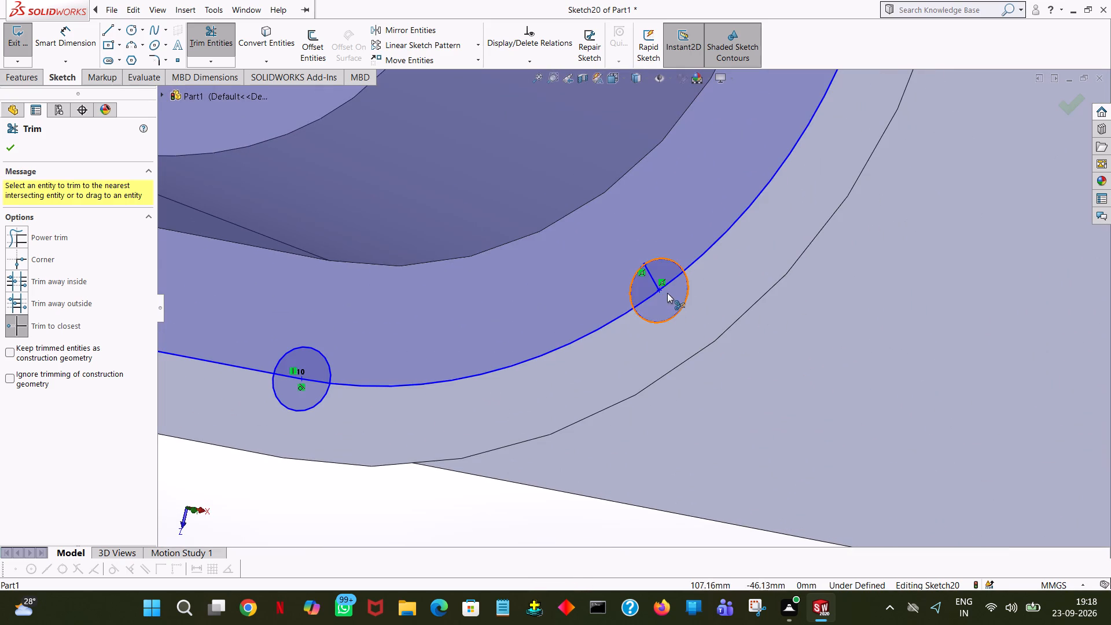
pyautogui.click(654, 281)
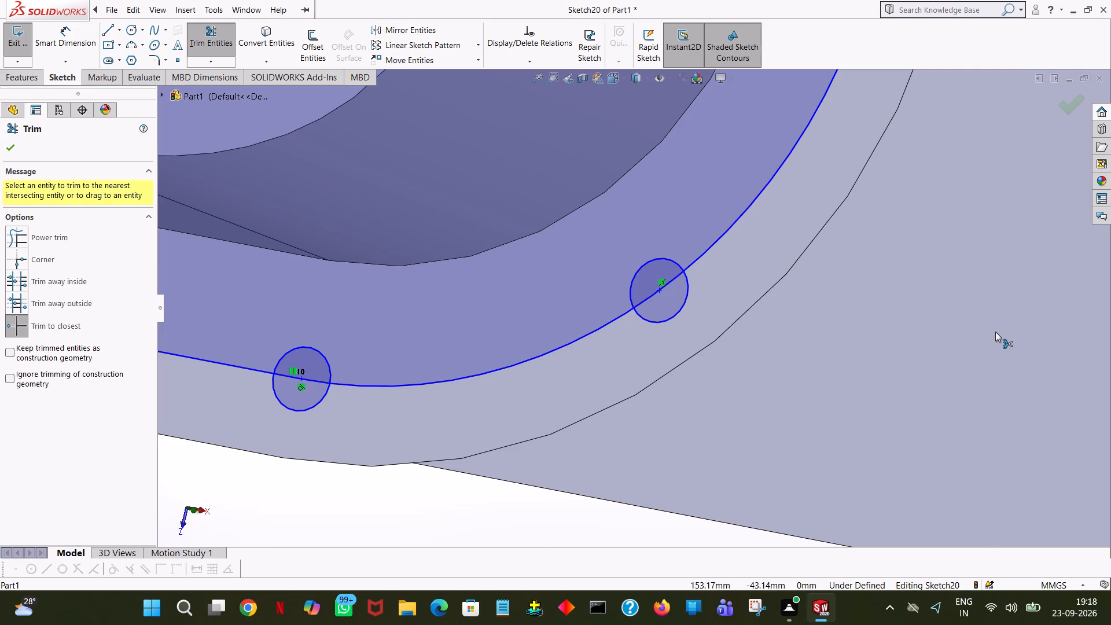
pyautogui.keyDown('ctrl'); pyautogui.scroll(-6, 995, 332); pyautogui.keyUp('ctrl')
pyautogui.keyDown('ctrl'); pyautogui.scroll(14, 995, 332); pyautogui.keyUp('ctrl')
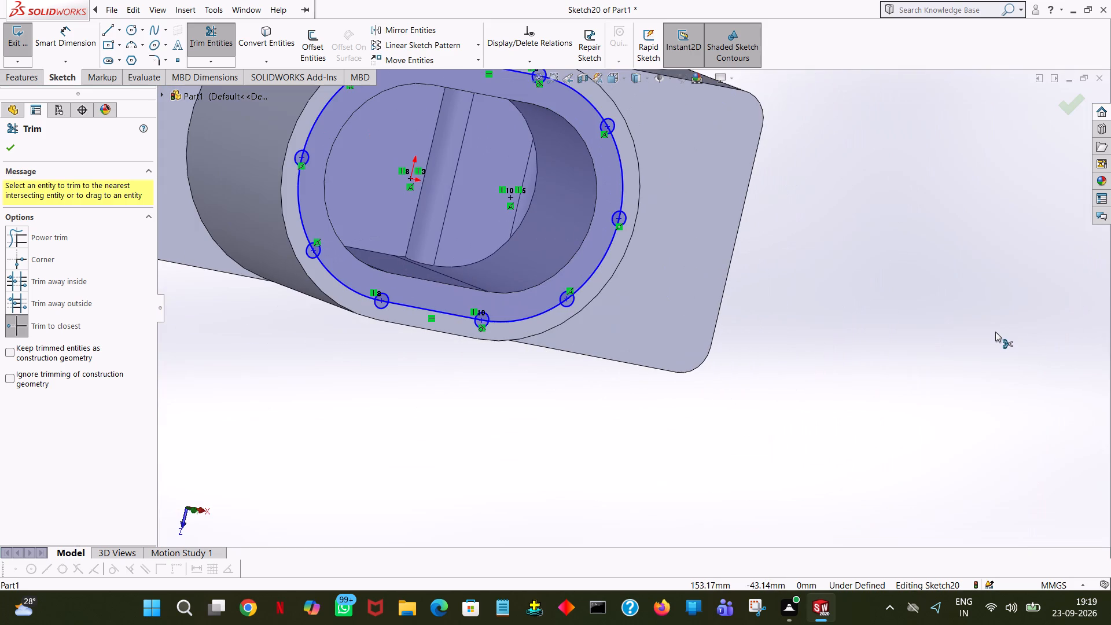
pyautogui.keyDown('ctrl'); pyautogui.scroll(4, 995, 332); pyautogui.keyUp('ctrl')
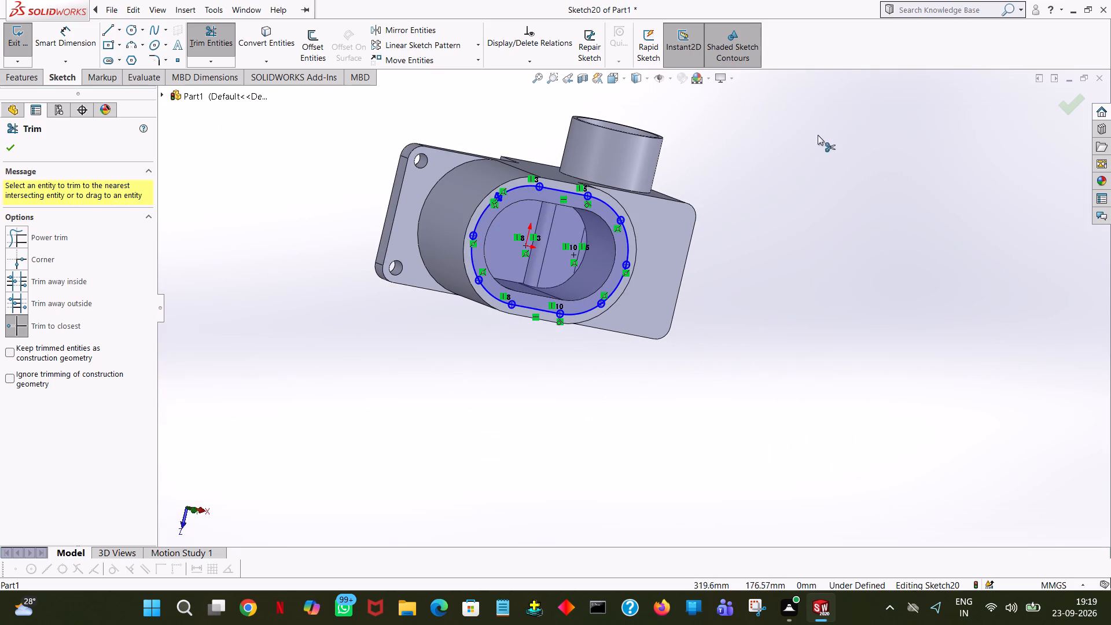
pyautogui.moveTo(774, 248); pyautogui.dragTo(770, 234, button='middle')
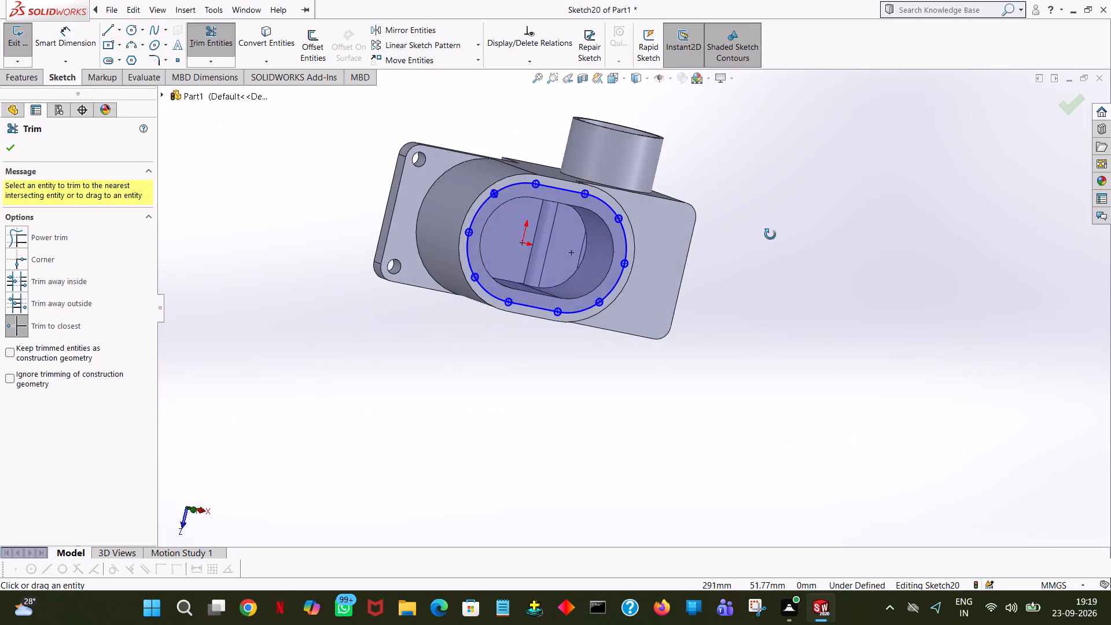
pyautogui.moveTo(770, 234); pyautogui.dragTo(748, 123, button='middle')
pyautogui.click(1070, 98)
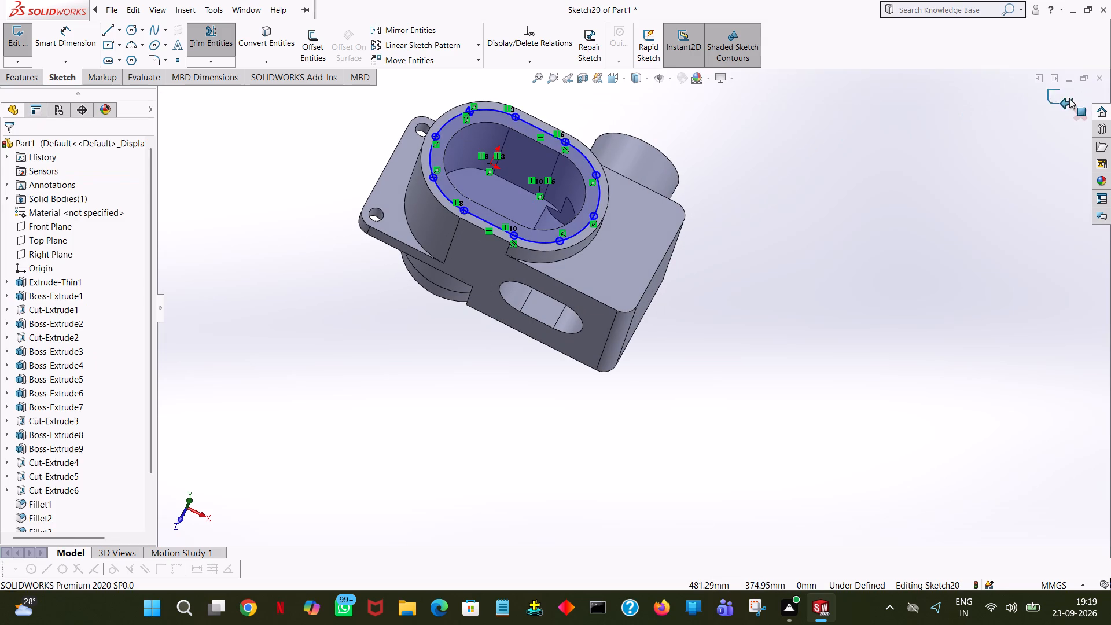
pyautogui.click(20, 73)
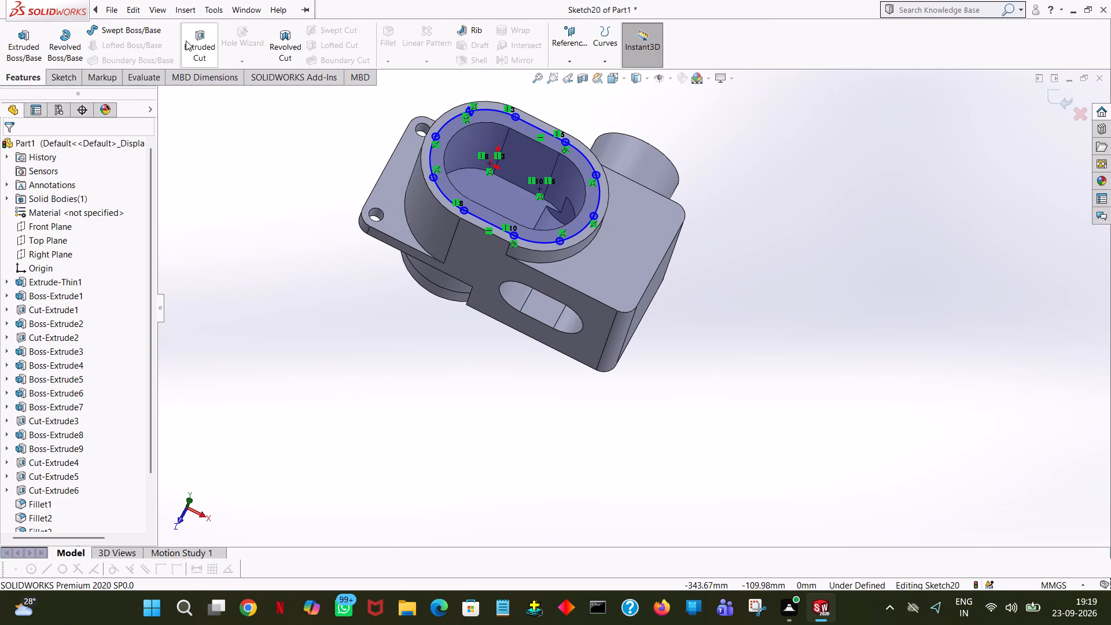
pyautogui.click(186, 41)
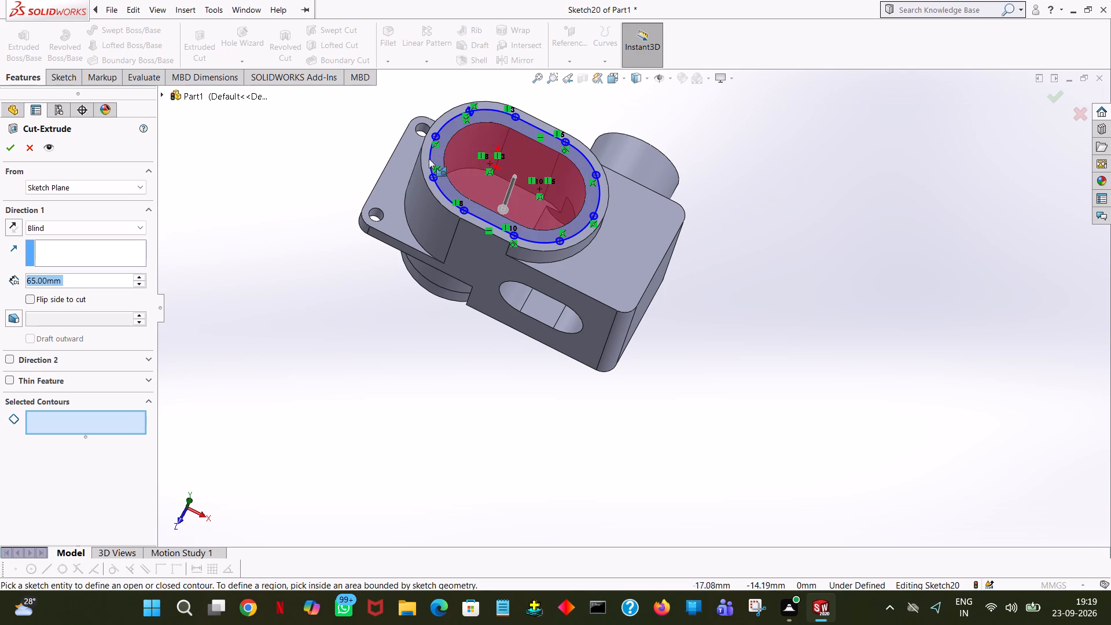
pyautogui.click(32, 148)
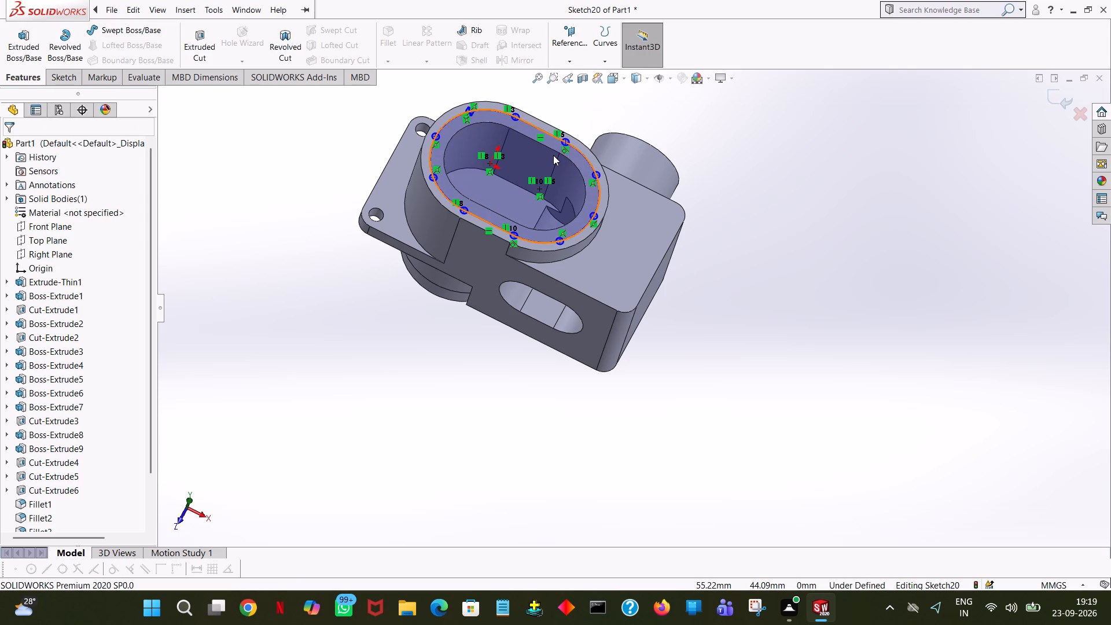
# Trim the slot-shaped curve inside the bolt-hole circle at the rear straight's origin-arc end, plus the curve and guide-line pieces inside the adjacent arc circle.
pyautogui.keyDown('ctrl'); pyautogui.scroll(-5, 553, 155); pyautogui.keyUp('ctrl')
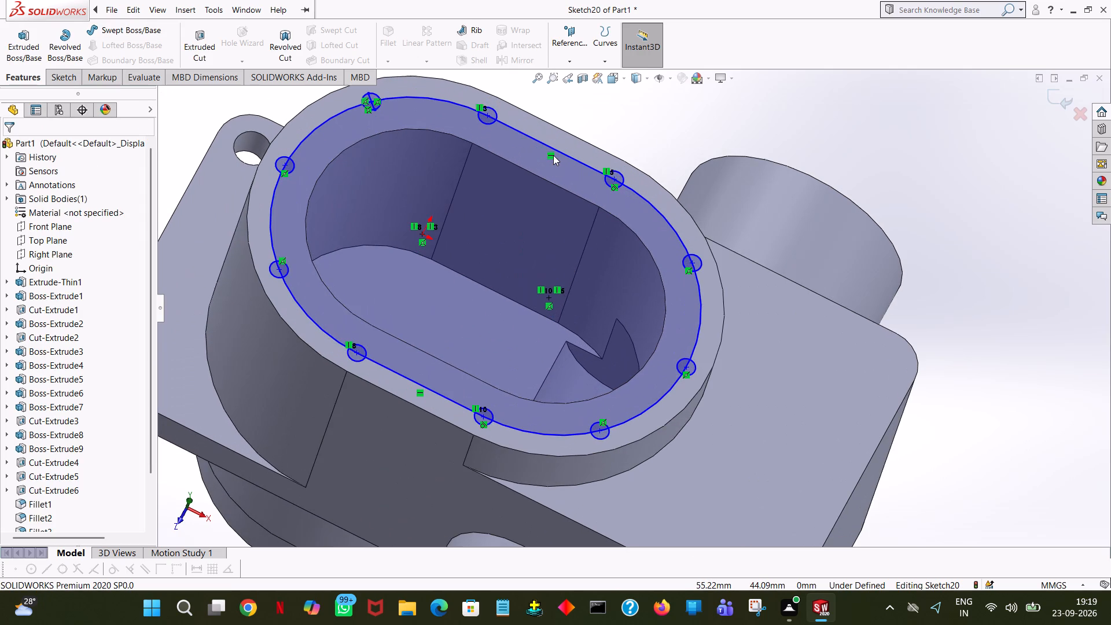
pyautogui.click(57, 80)
pyautogui.click(210, 35)
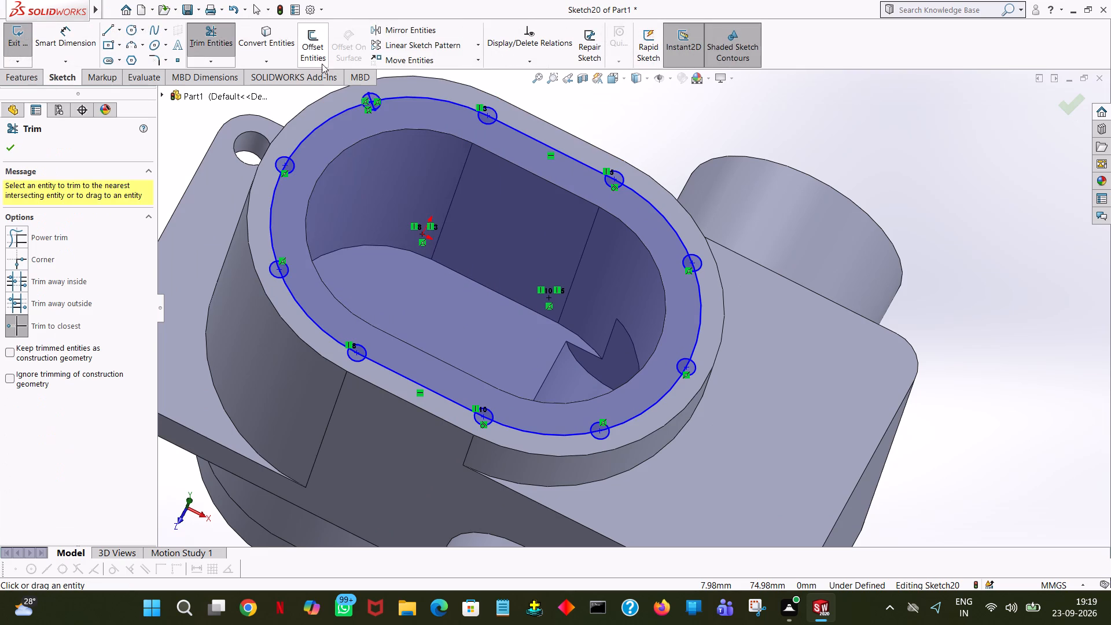
pyautogui.click(488, 116)
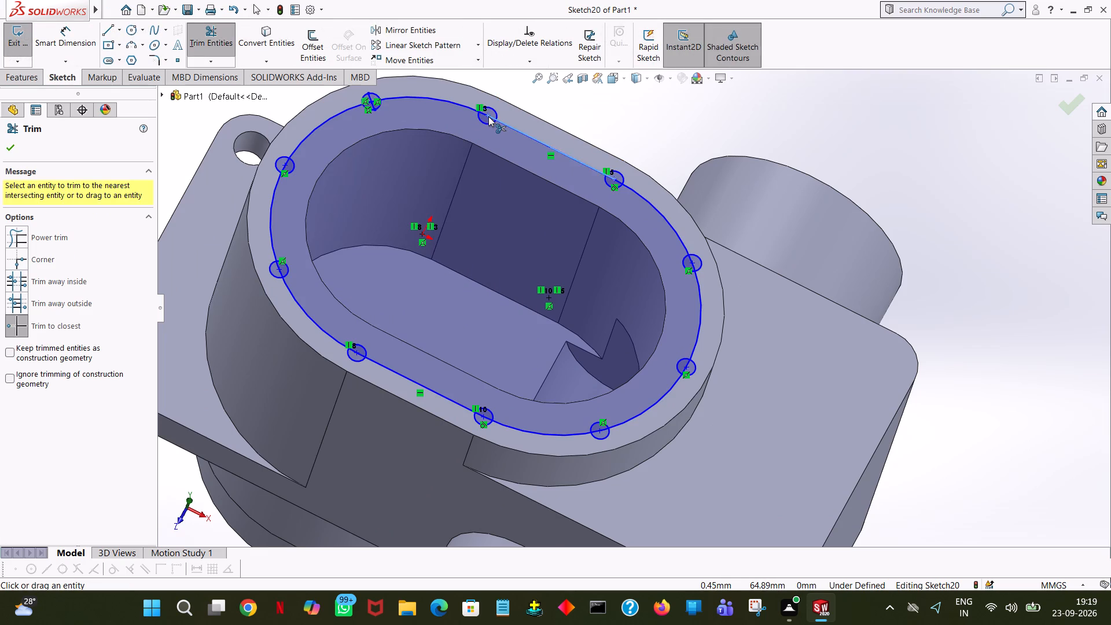
pyautogui.keyDown('ctrl'); pyautogui.scroll(-4, 488, 117); pyautogui.keyUp('ctrl')
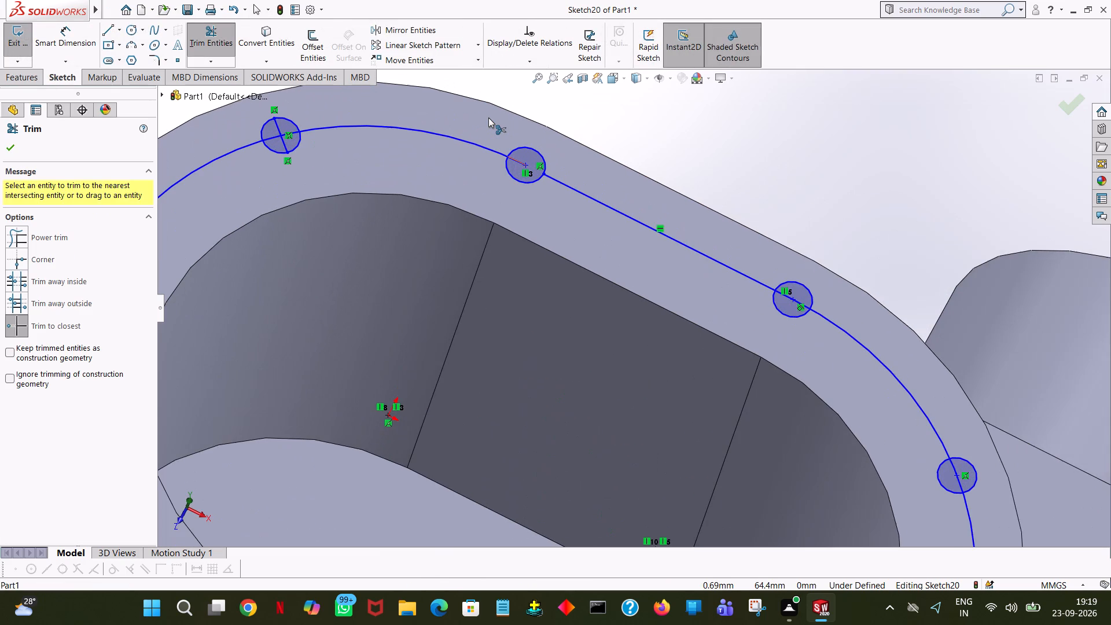
pyautogui.click(521, 163)
pyautogui.click(596, 316)
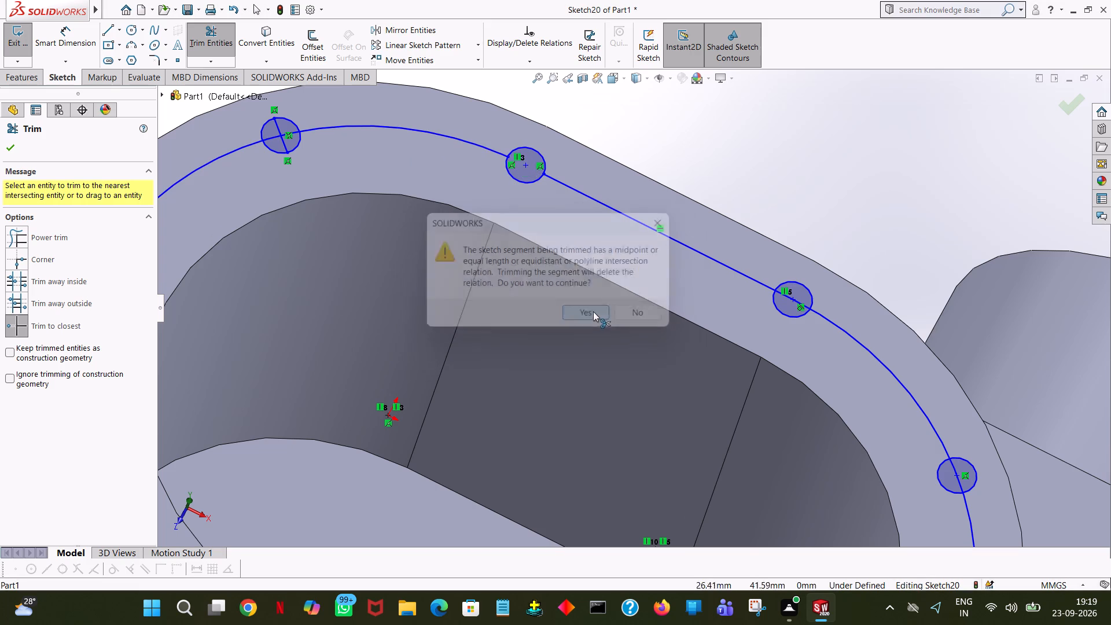
pyautogui.click(284, 142)
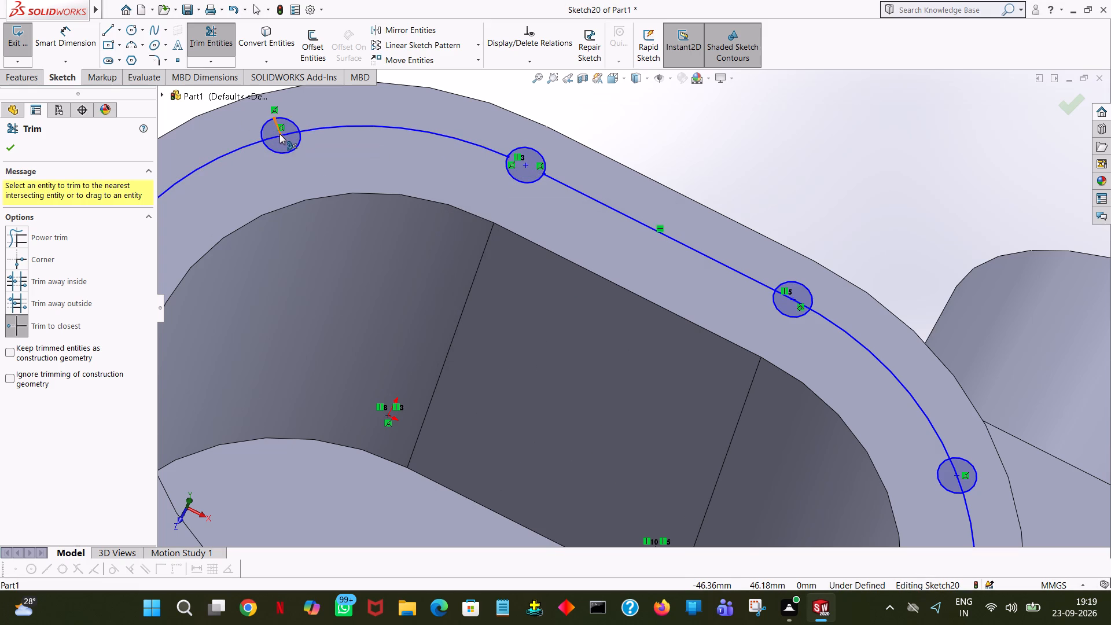
pyautogui.click(279, 134)
pyautogui.click(274, 137)
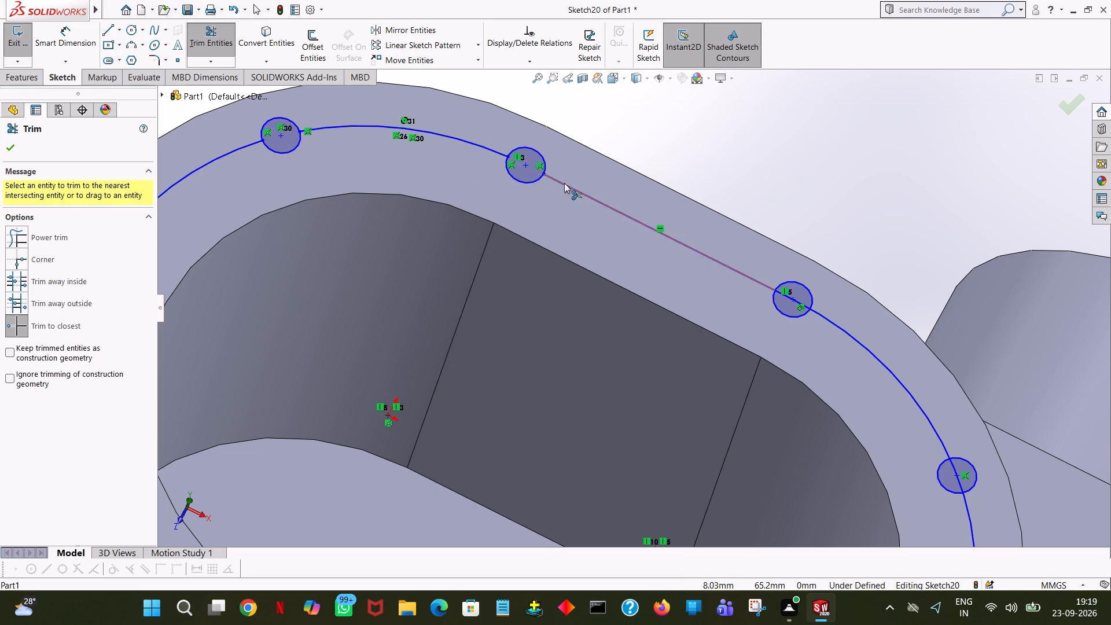
# Trim the slot-shaped curve inside the bolt-hole circle at the rear straight's side-boss end and inside the adjacent arc circle.
pyautogui.click(797, 303)
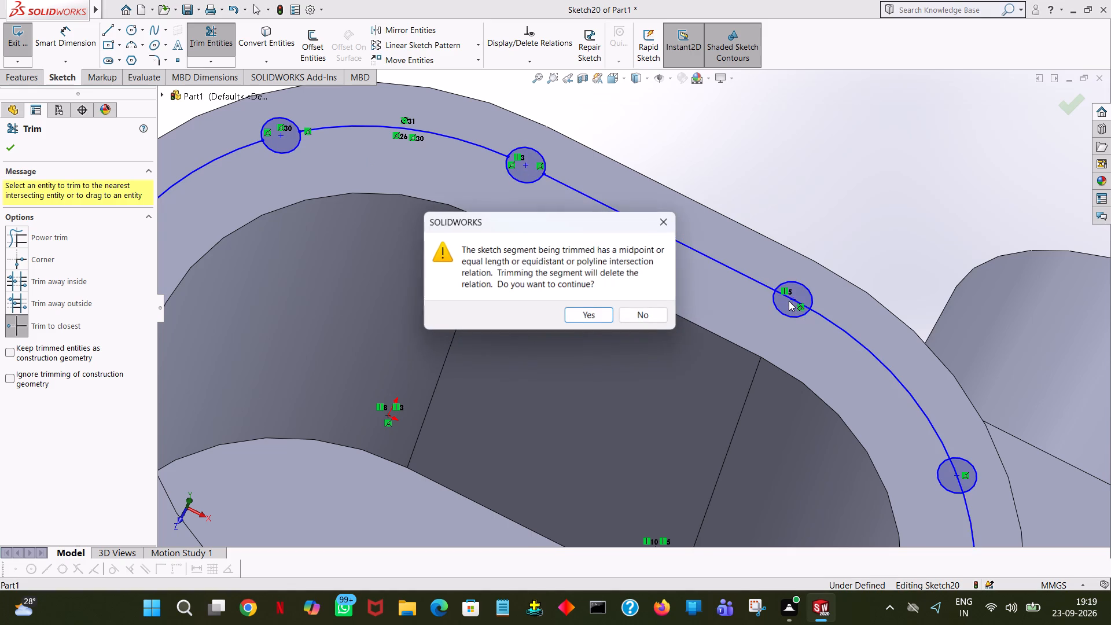
pyautogui.click(609, 317)
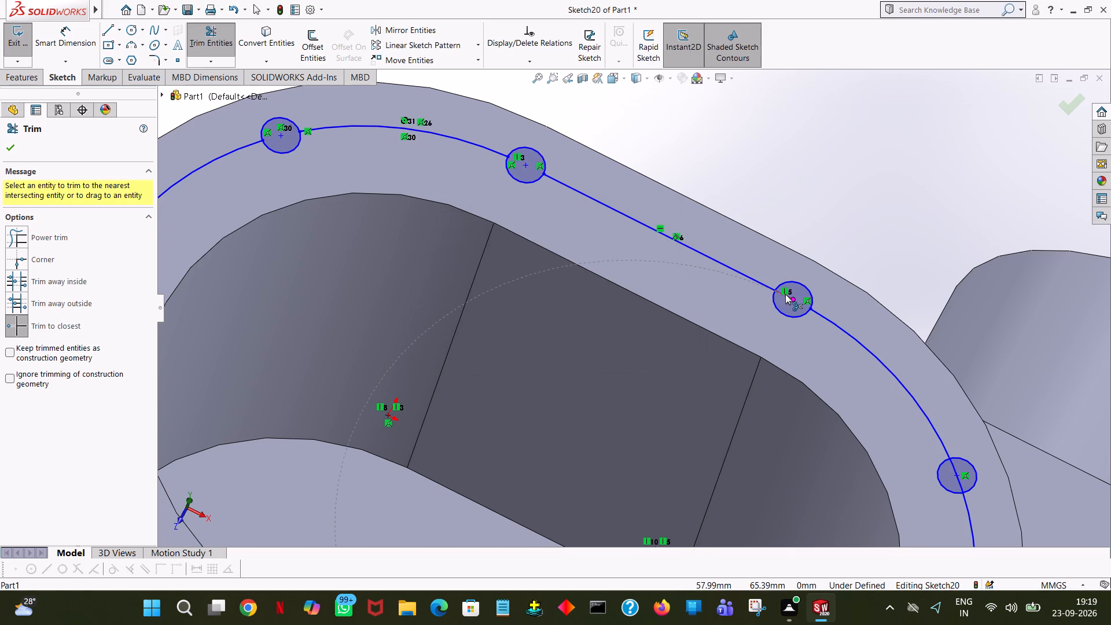
pyautogui.click(786, 294)
pyautogui.click(792, 298)
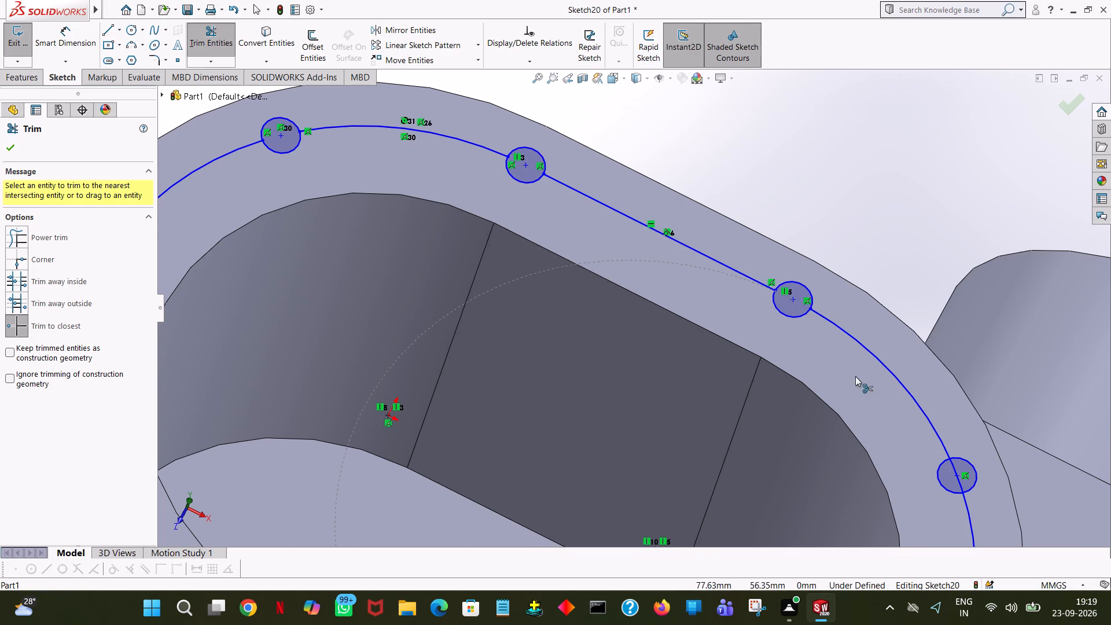
pyautogui.click(962, 483)
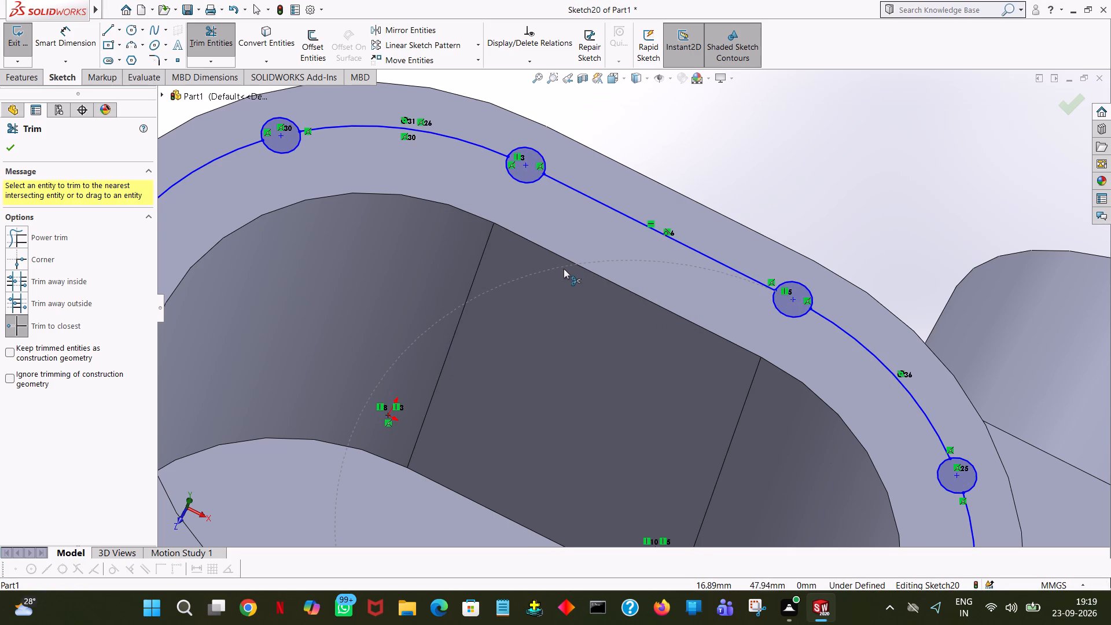
# Trim the slot-shaped curve inside the two remaining bolt-hole circles on the 60, 0 arc and the circle at that end of the front straight.
pyautogui.keyDown('ctrl'); pyautogui.scroll(-5, 555, 267); pyautogui.keyUp('ctrl')
pyautogui.keyDown('ctrl'); pyautogui.scroll(12, 555, 267); pyautogui.keyUp('ctrl')
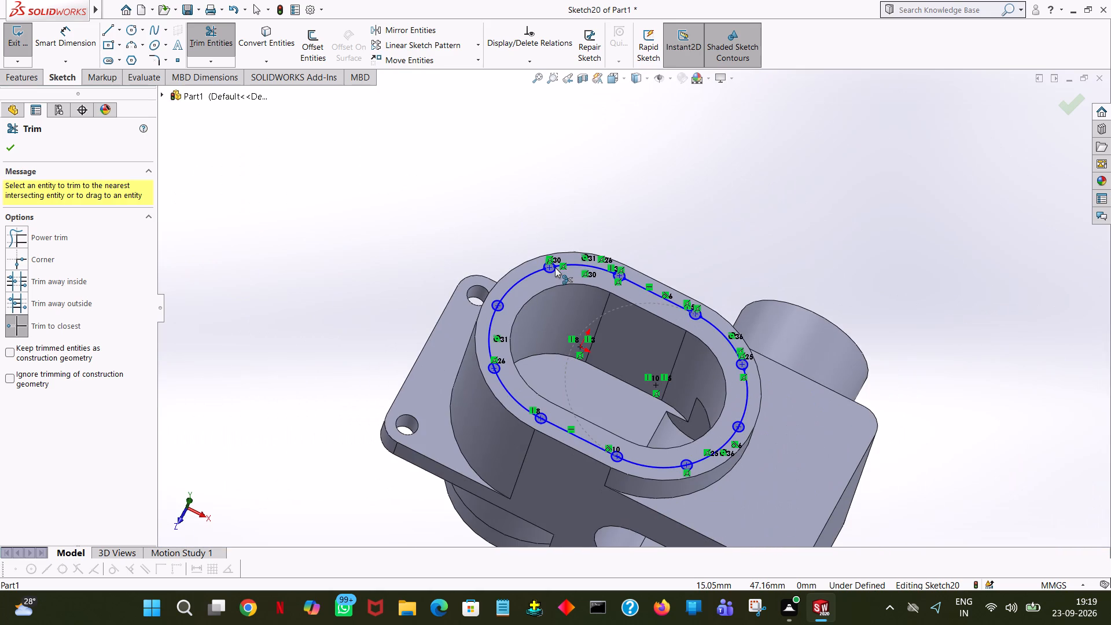
pyautogui.keyDown('ctrl'); pyautogui.scroll(-2, 742, 456); pyautogui.keyUp('ctrl')
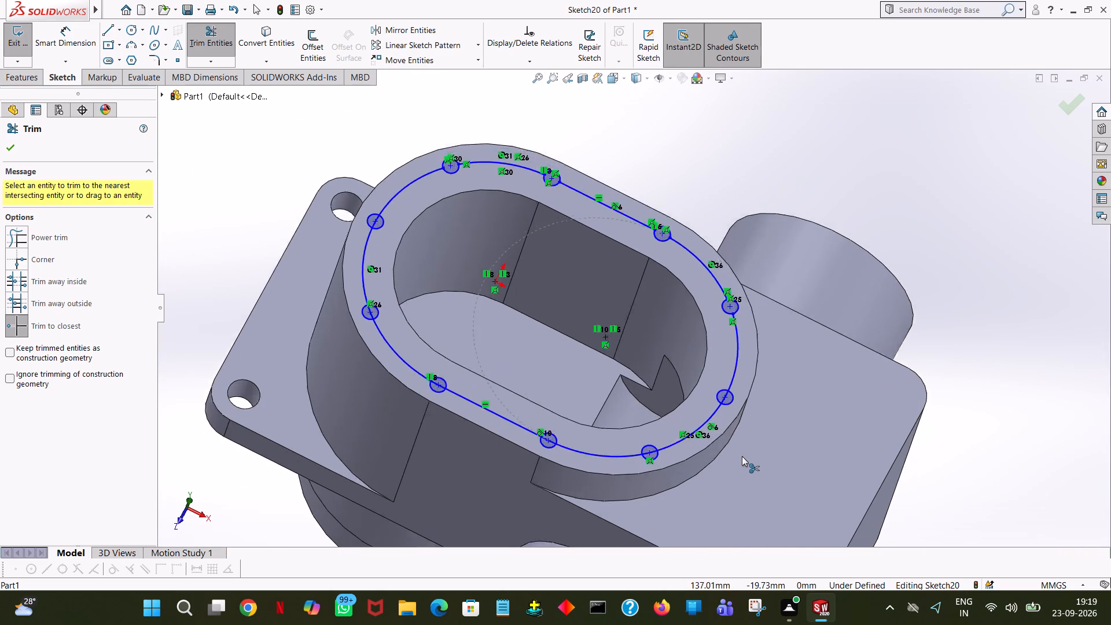
pyautogui.keyDown('ctrl'); pyautogui.scroll(-4, 742, 456); pyautogui.keyUp('ctrl')
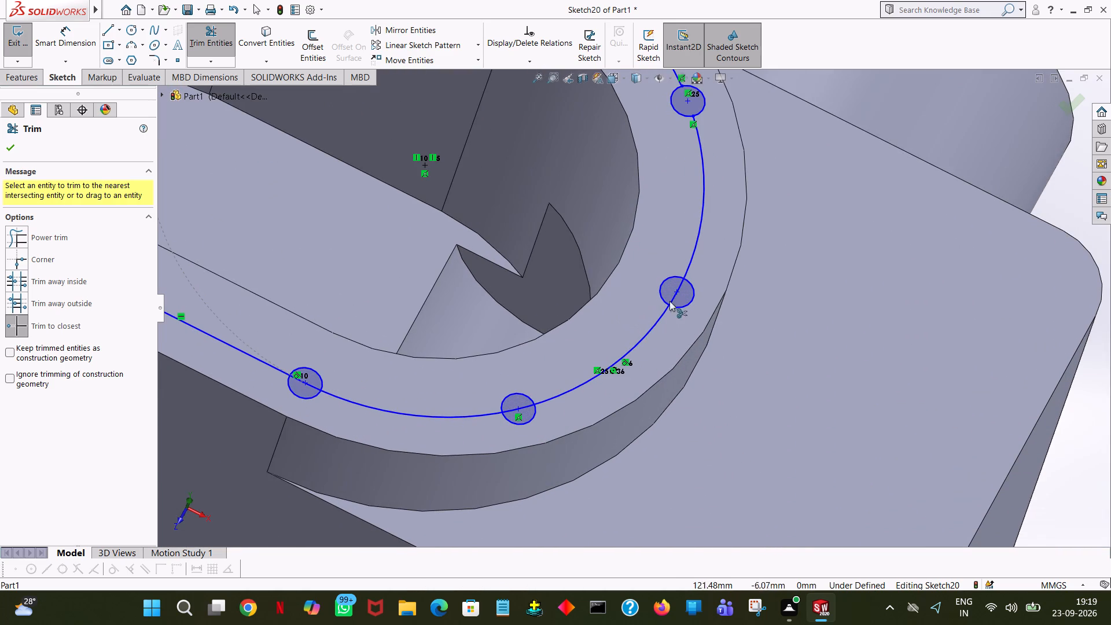
pyautogui.click(678, 294)
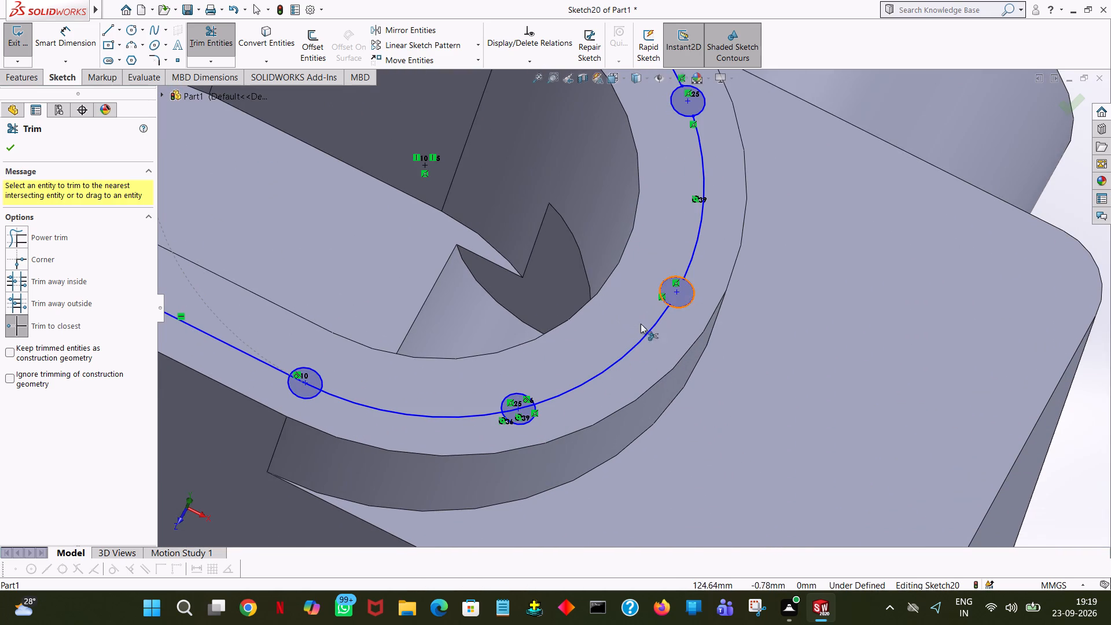
pyautogui.click(518, 408)
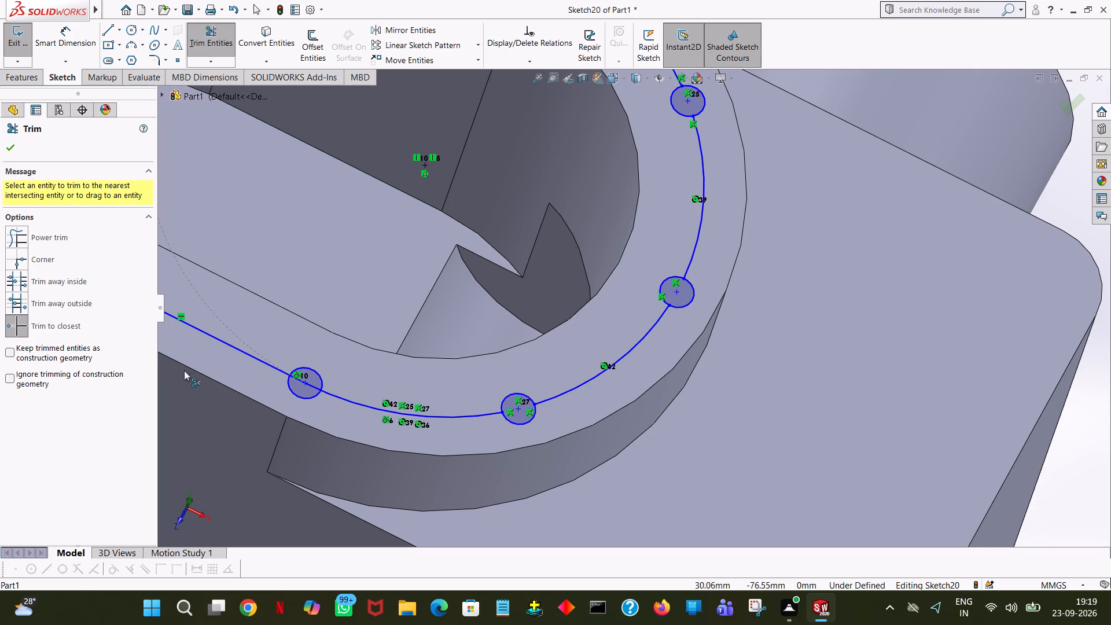
pyautogui.click(310, 384)
pyautogui.click(303, 381)
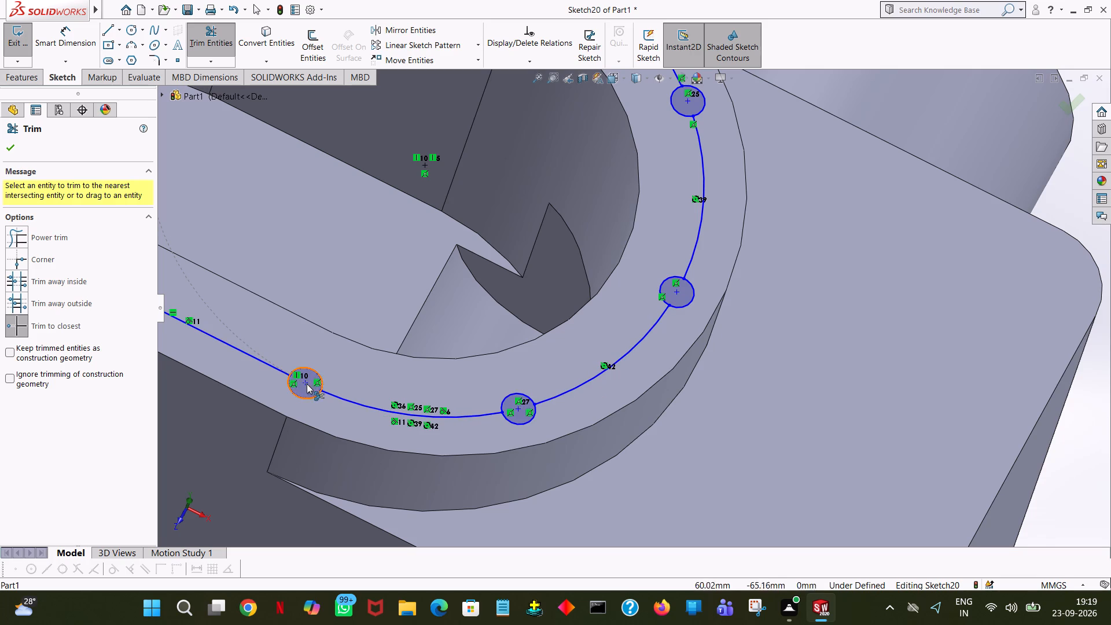
# Trim both the line and arc pieces inside the bolt-hole circle at the front straight's origin-arc end.
pyautogui.keyDown('ctrl'); pyautogui.scroll(-2, 376, 314); pyautogui.keyUp('ctrl')
pyautogui.keyDown('ctrl'); pyautogui.scroll(5, 376, 314); pyautogui.keyUp('ctrl')
pyautogui.keyDown('ctrl'); pyautogui.scroll(-4, 376, 314); pyautogui.keyUp('ctrl')
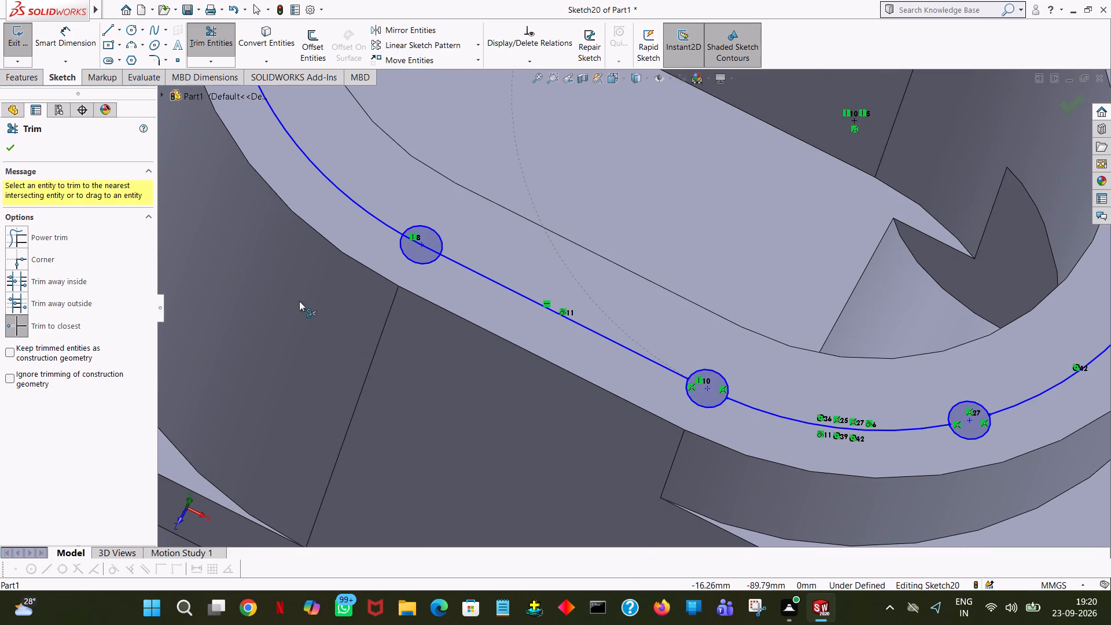
pyautogui.click(426, 244)
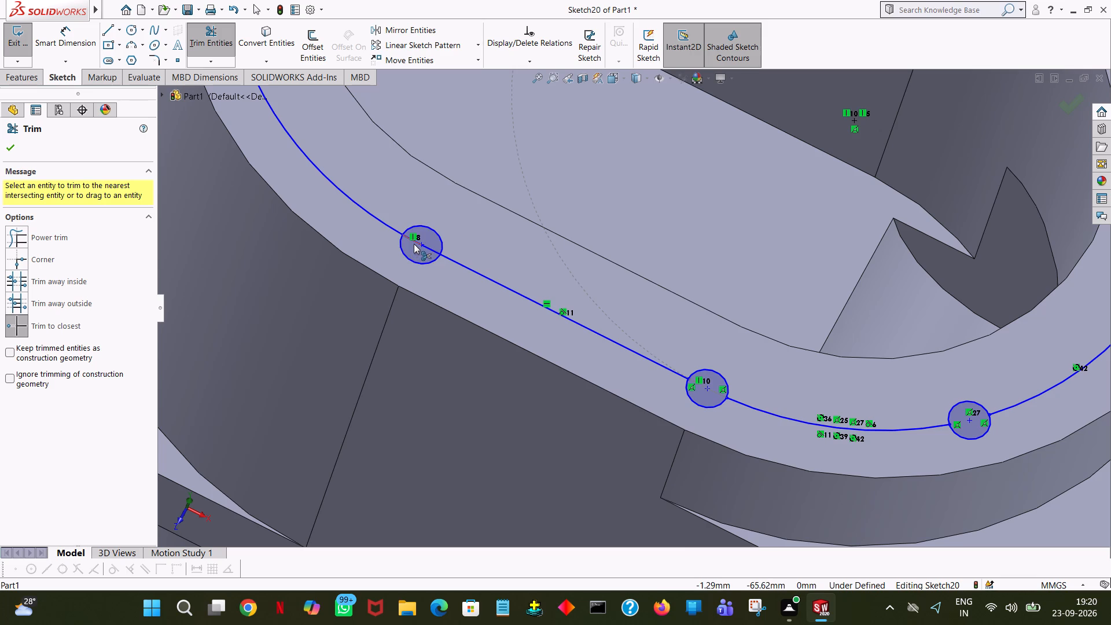
pyautogui.click(414, 244)
pyautogui.click(424, 247)
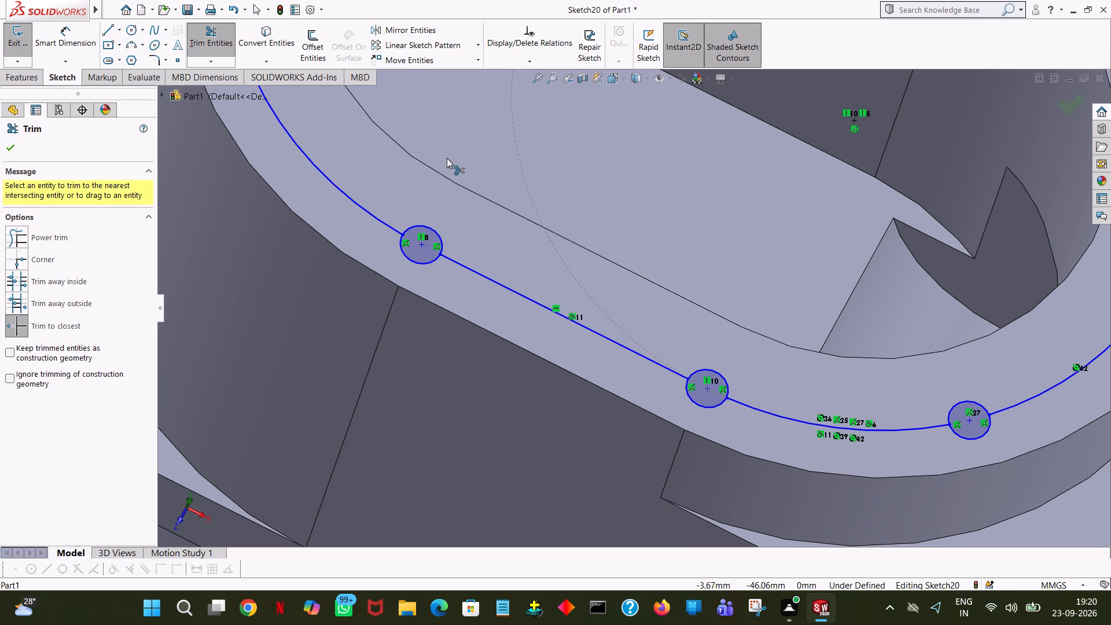
# Trim the slot-shaped curve inside the last two bolt-hole circles on the origin arc and exit the sketch.
pyautogui.keyDown('ctrl'); pyautogui.scroll(6, 326, 182); pyautogui.keyUp('ctrl')
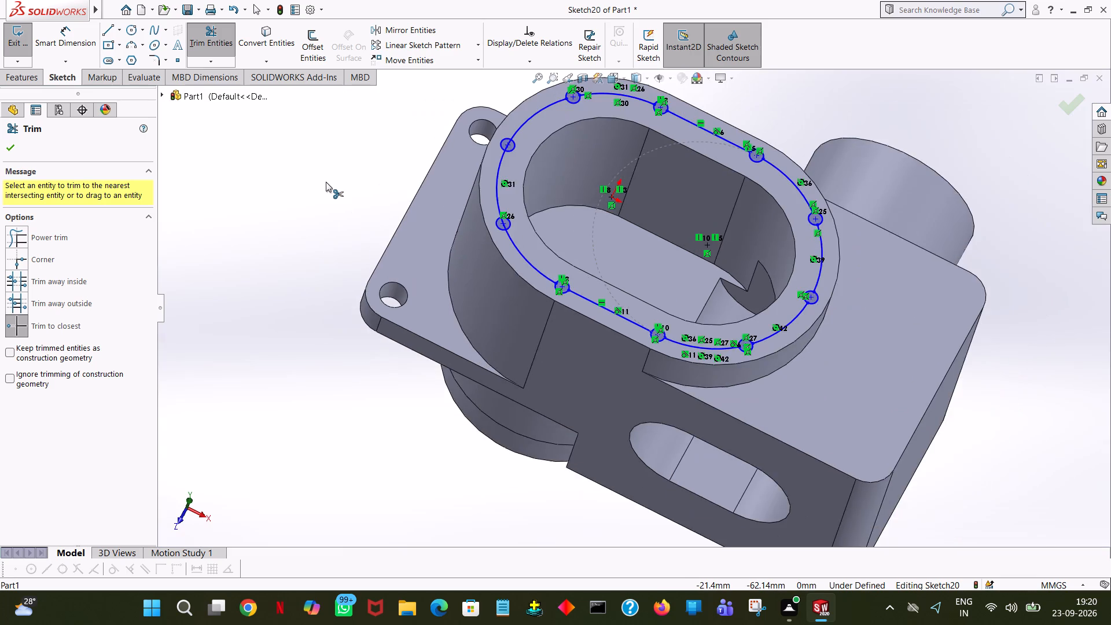
pyautogui.keyDown('ctrl'); pyautogui.scroll(-2, 326, 182); pyautogui.keyUp('ctrl')
pyautogui.keyDown('ctrl'); pyautogui.scroll(1, 326, 182); pyautogui.keyUp('ctrl')
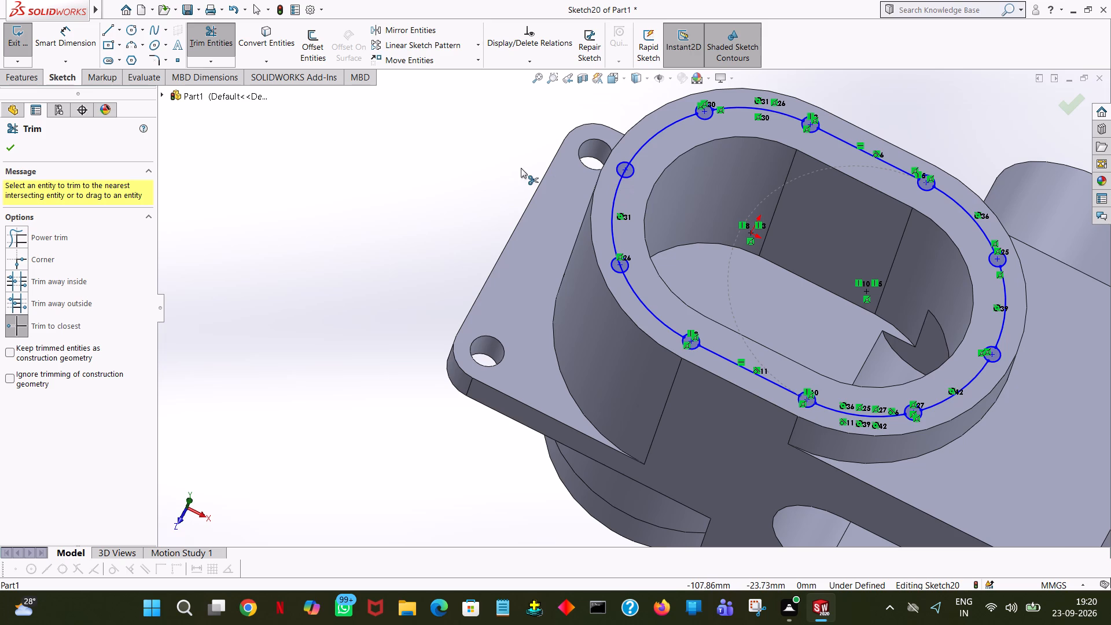
pyautogui.click(627, 171)
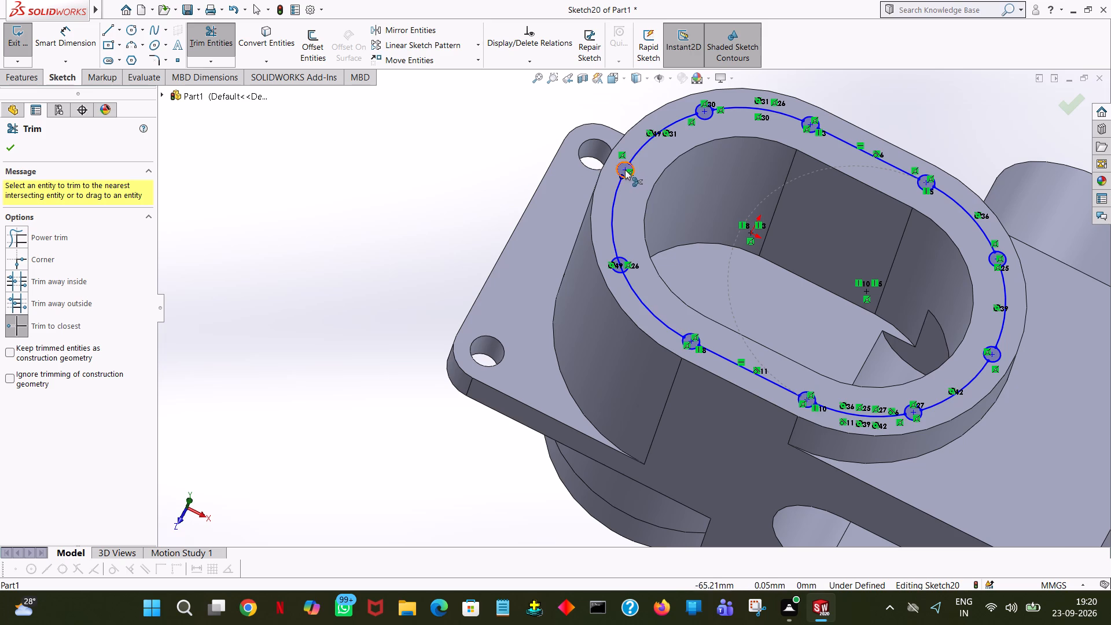
pyautogui.click(621, 267)
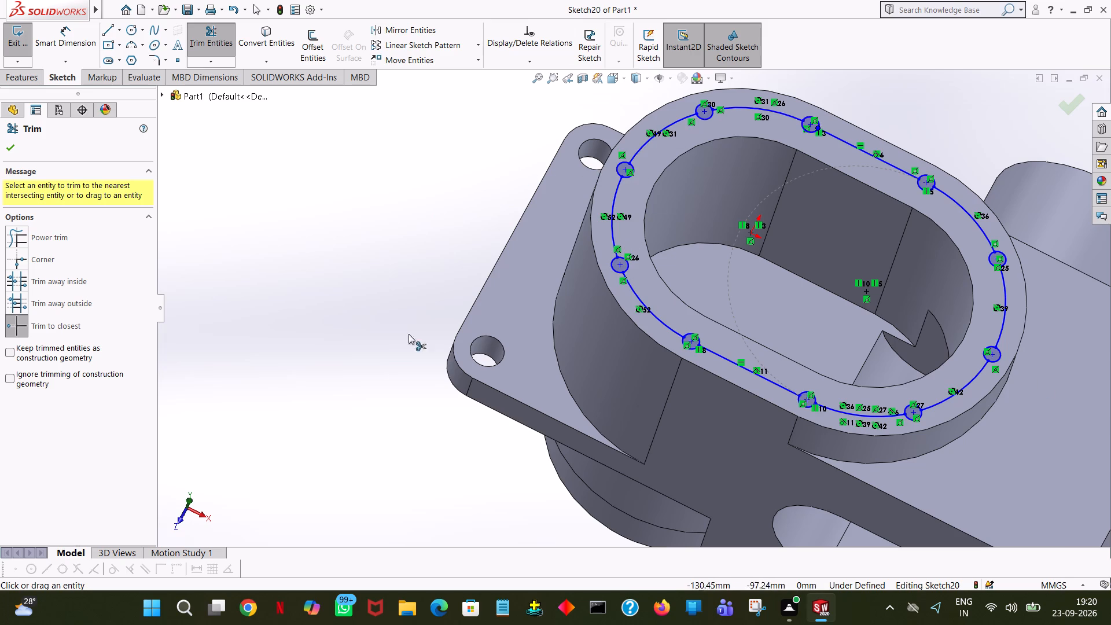
pyautogui.click(1081, 104)
pyautogui.click(988, 103)
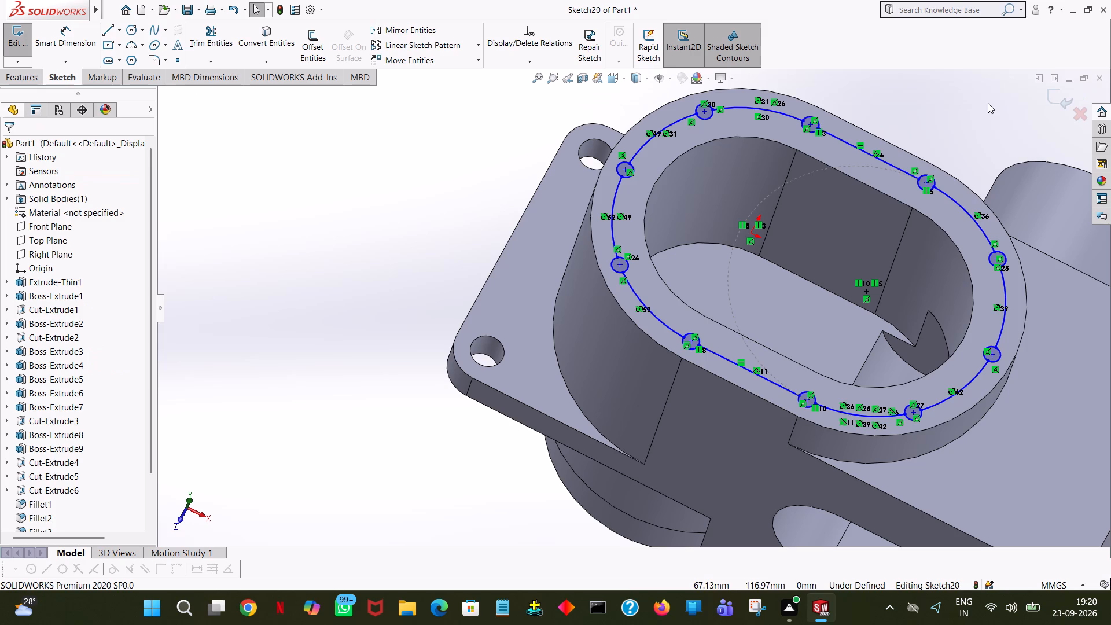
pyautogui.click(1064, 100)
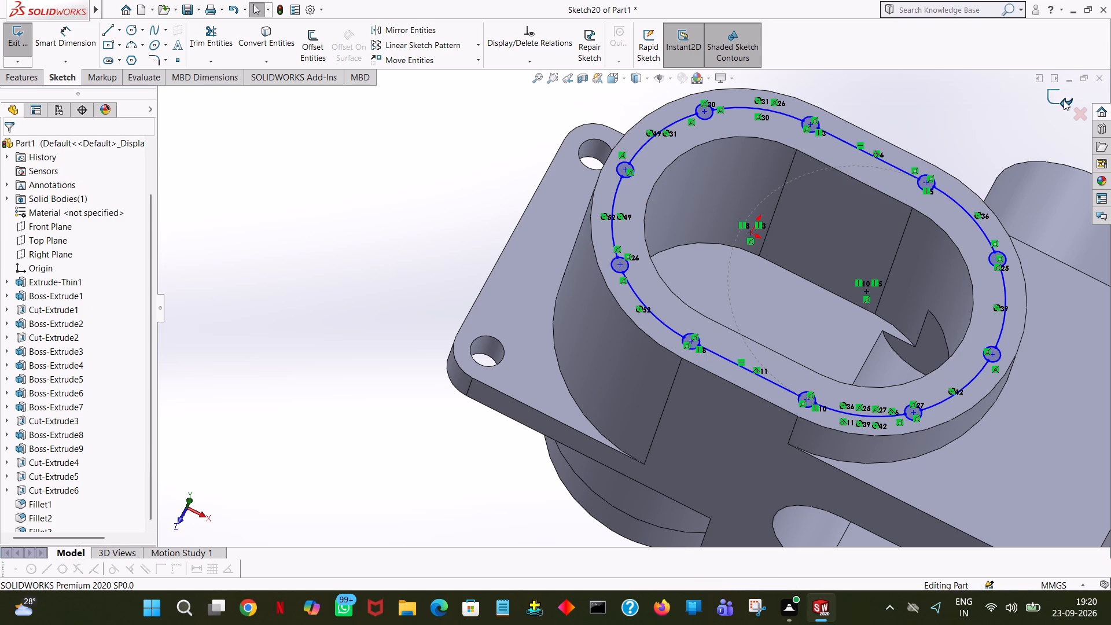
# Cut all ten bolt-hole circles of the sketch on the slot-shaped boss face with a blind extruded cut 65 mm deep.
pyautogui.click(18, 78)
pyautogui.click(208, 42)
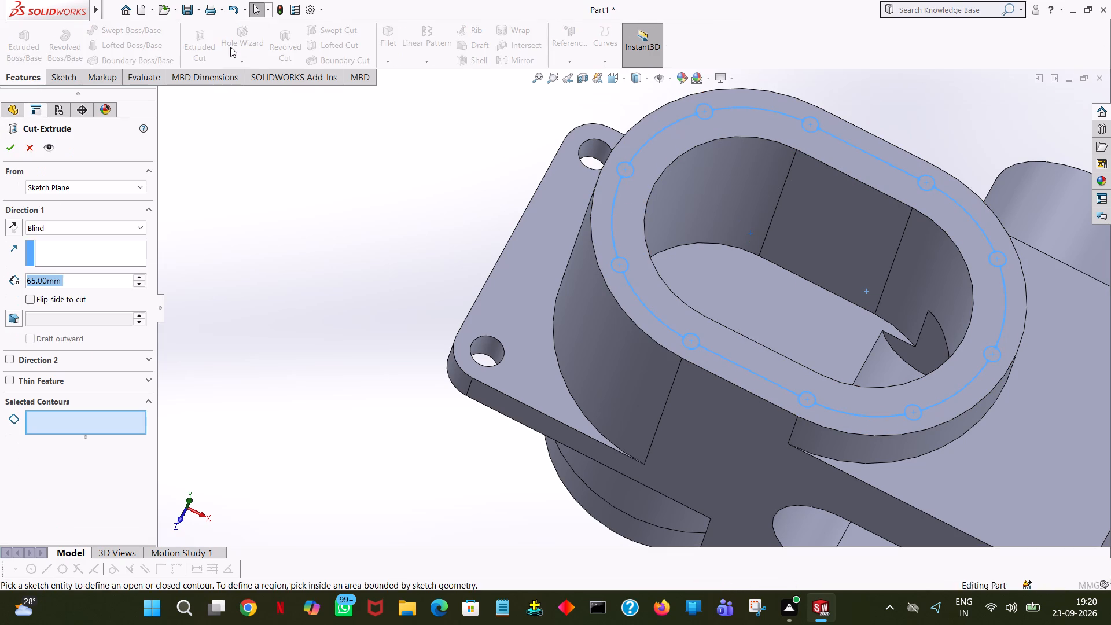
pyautogui.click(625, 264)
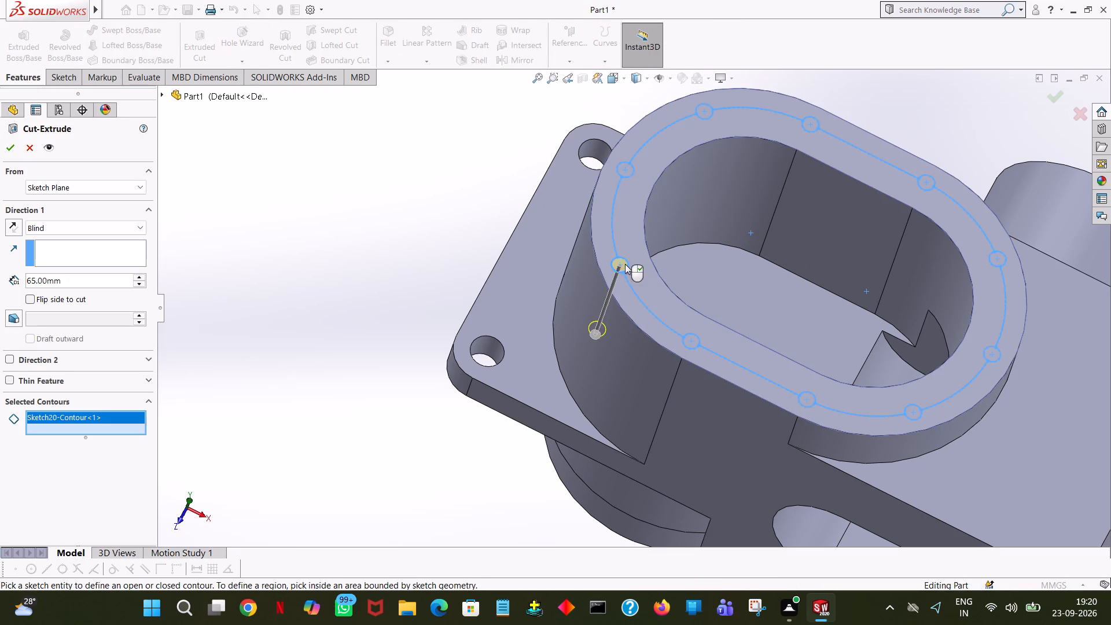
pyautogui.click(627, 167)
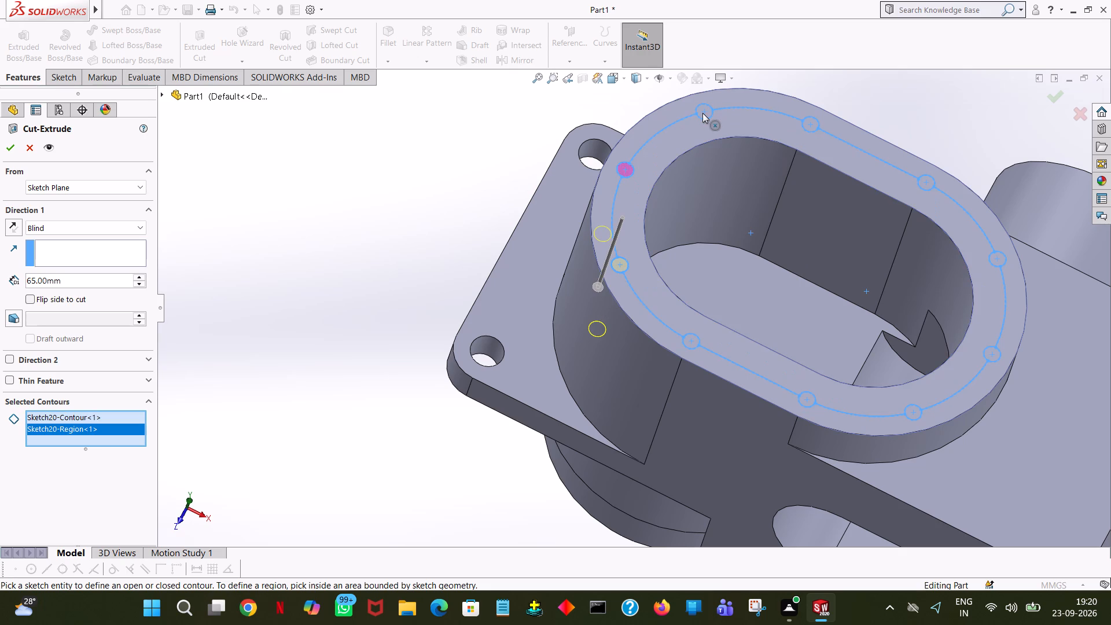
pyautogui.click(703, 106)
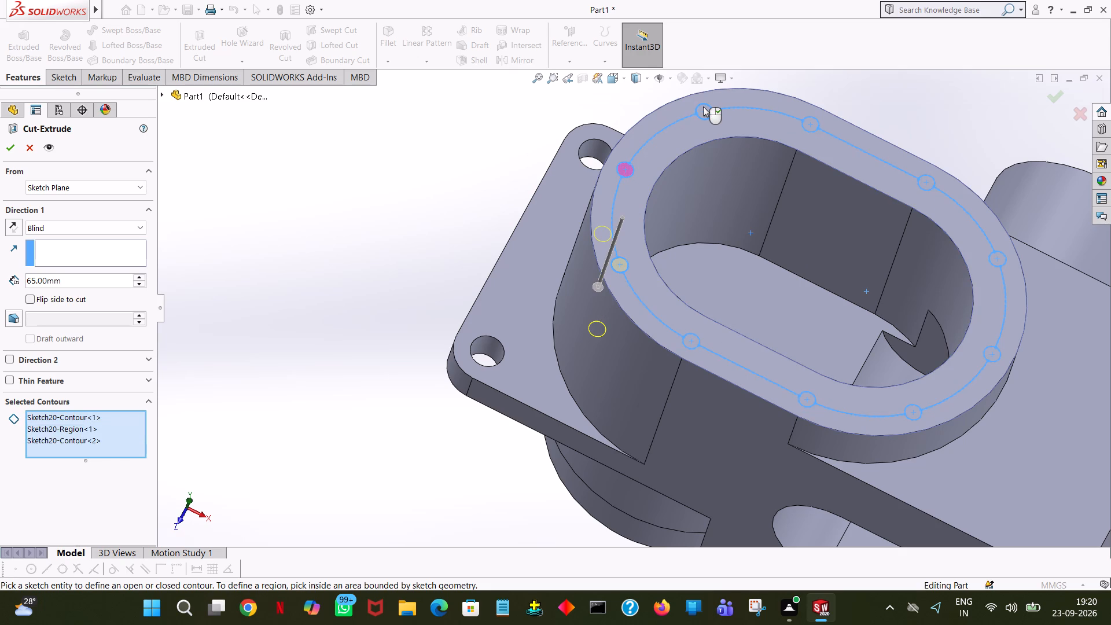
pyautogui.click(814, 121)
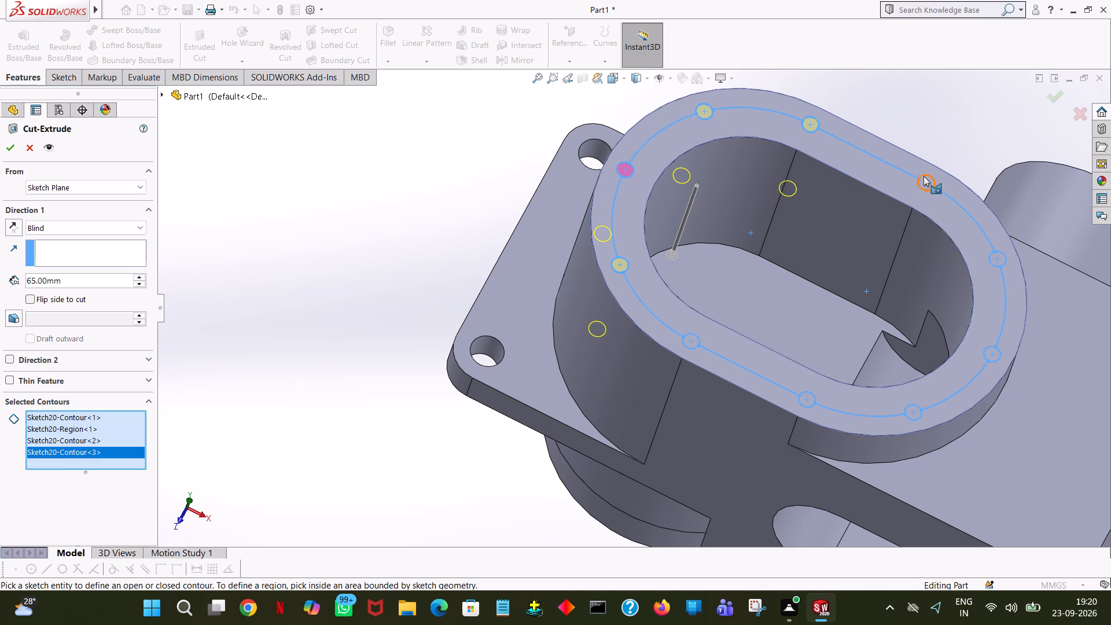
pyautogui.click(927, 179)
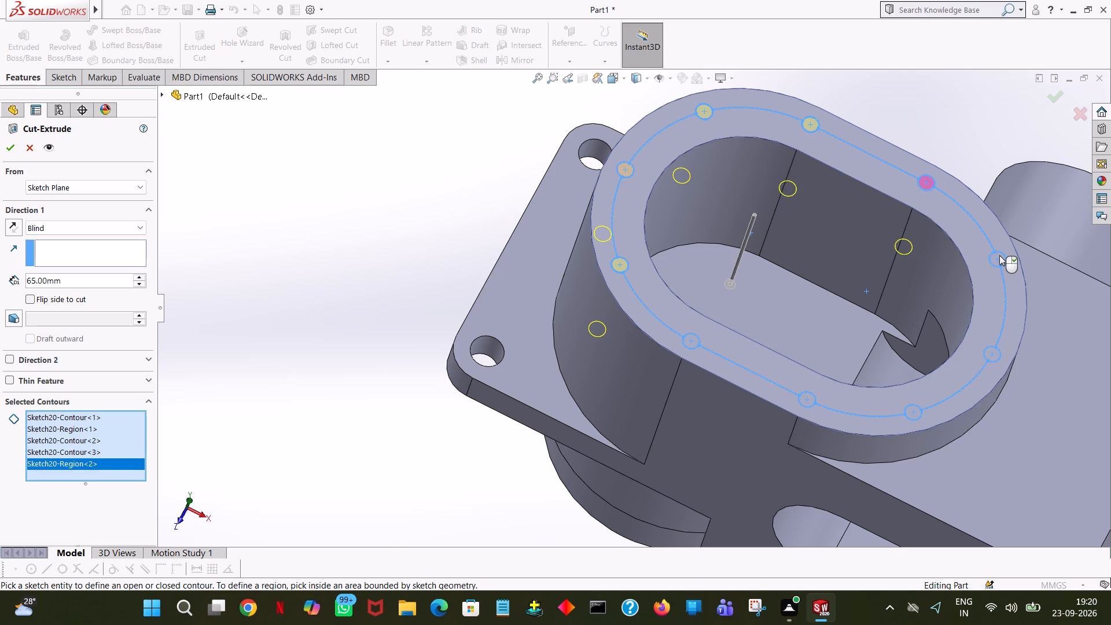
pyautogui.click(999, 255)
pyautogui.click(994, 351)
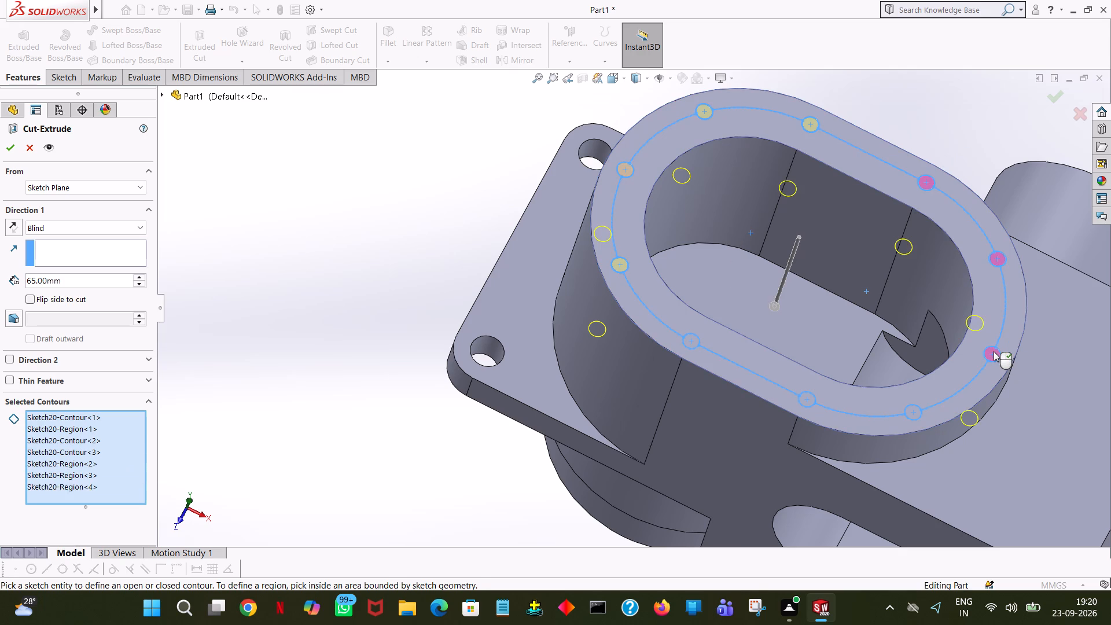
pyautogui.click(910, 410)
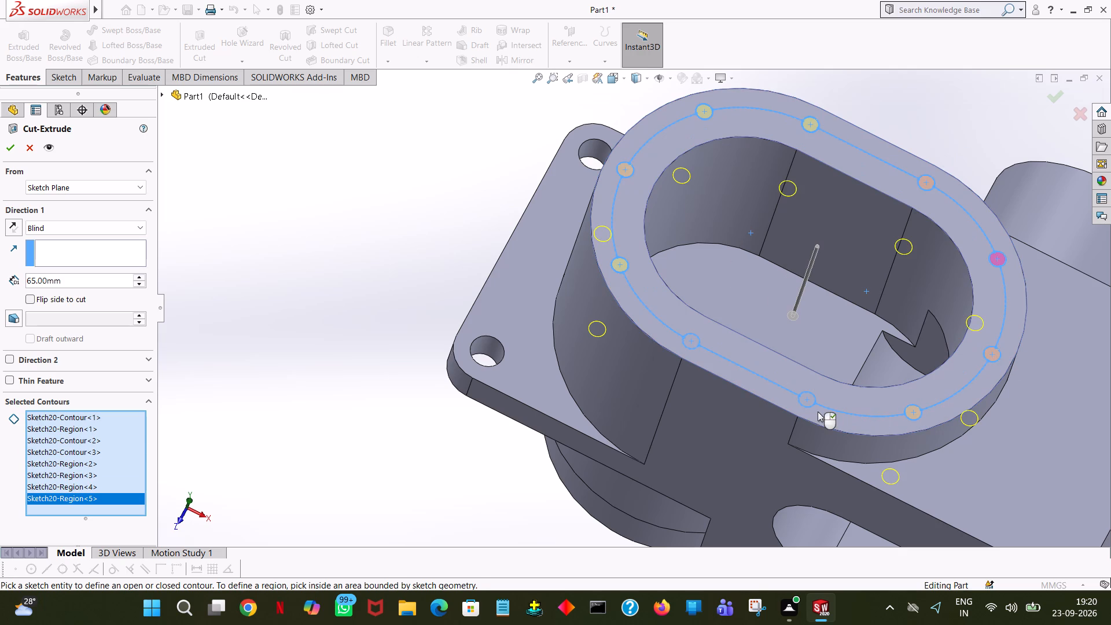
pyautogui.click(809, 398)
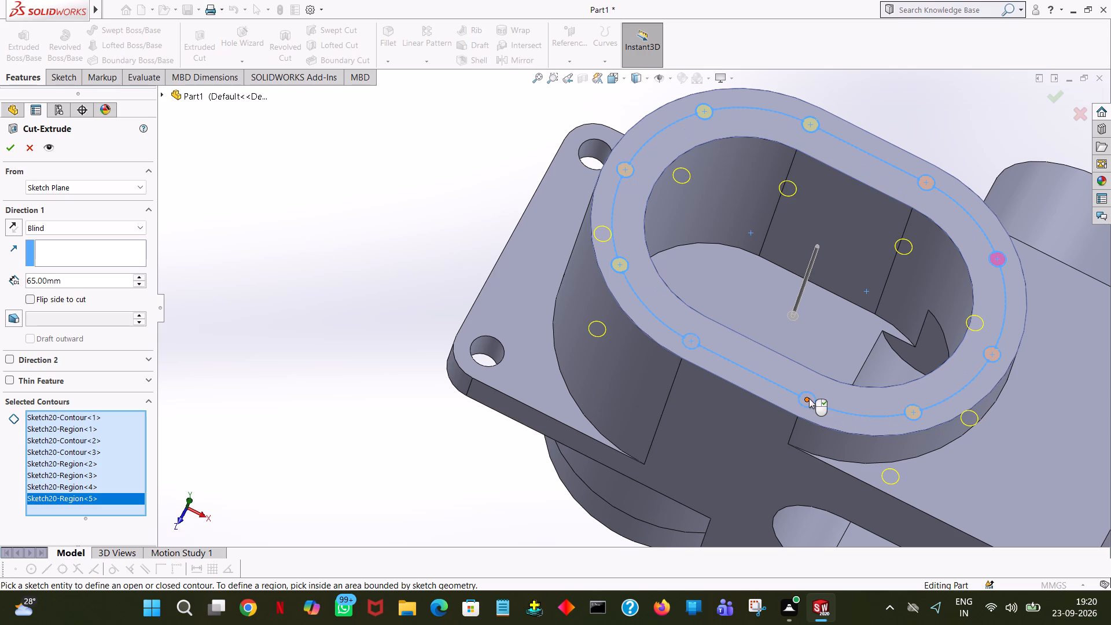
pyautogui.click(812, 397)
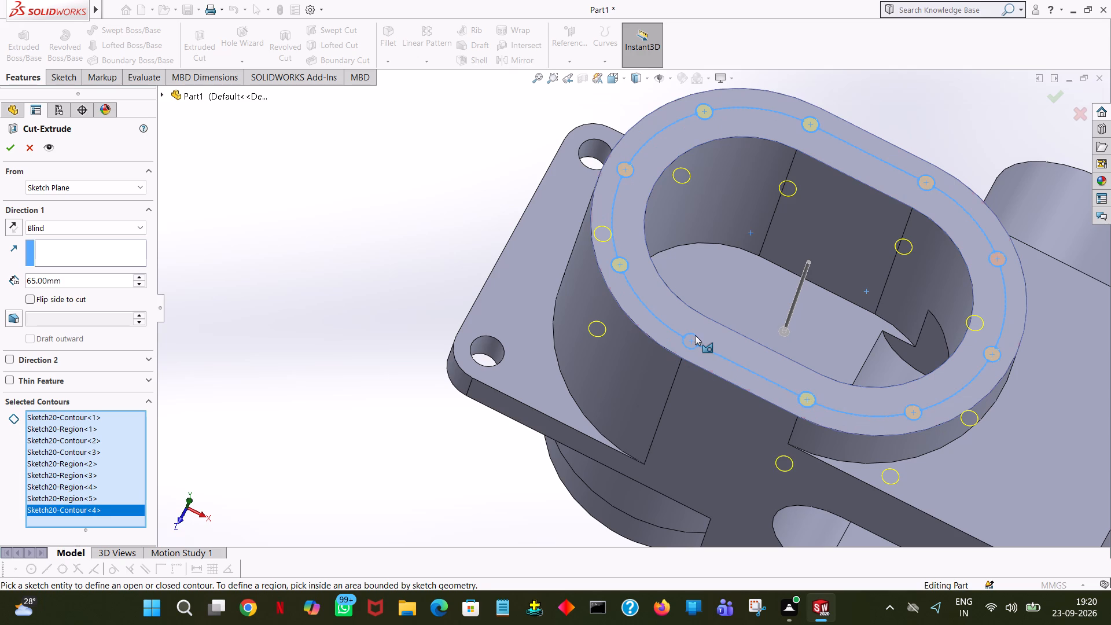
pyautogui.click(696, 339)
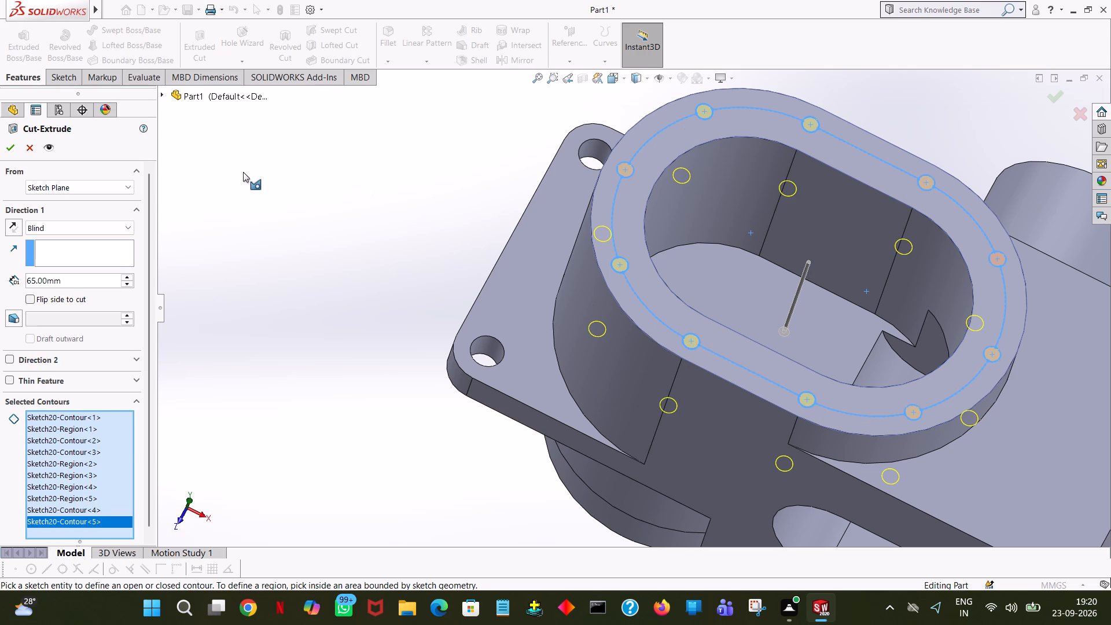
pyautogui.click(9, 148)
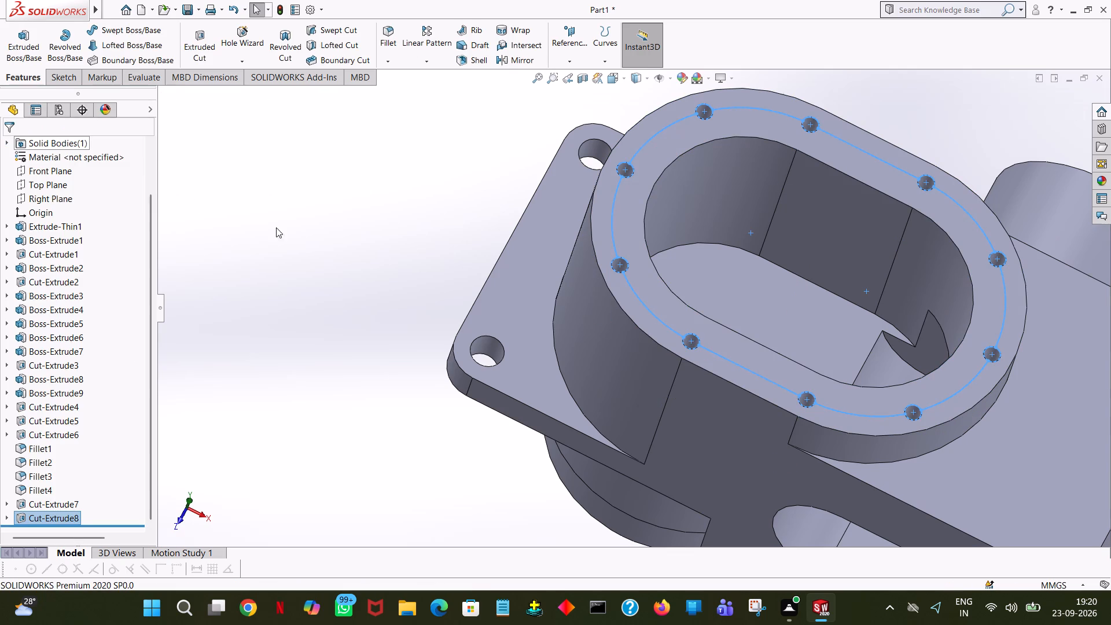
pyautogui.click(376, 249)
# Examine the manifold body from all sides, including the isometric view, to check the bolt holes, flange, side boss and slot opening.
pyautogui.moveTo(461, 212); pyautogui.dragTo(437, 232, button='middle')
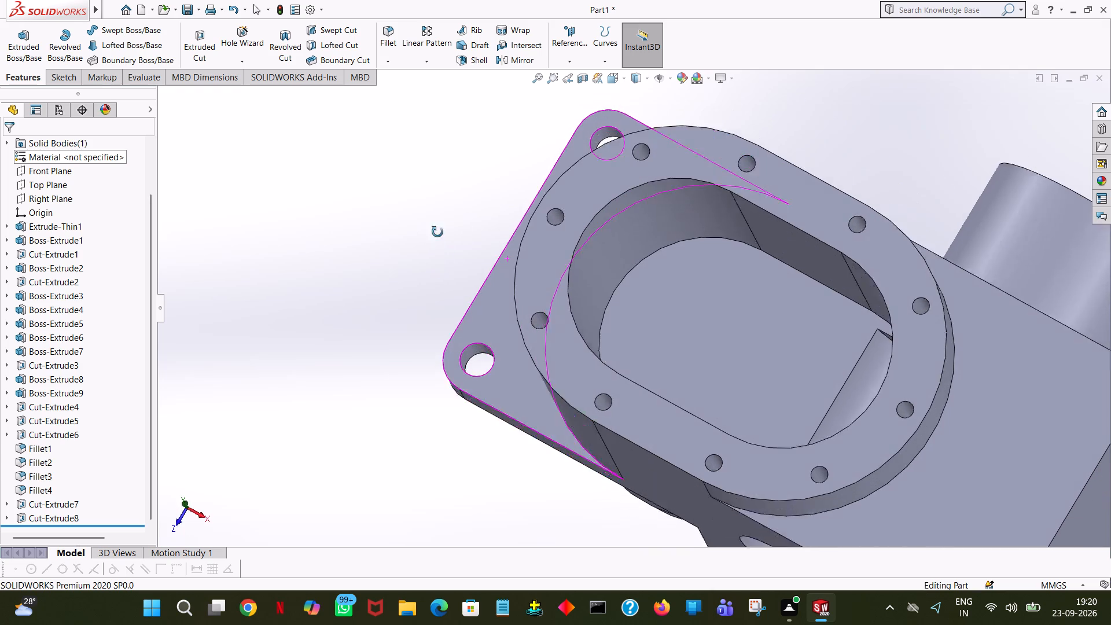
pyautogui.moveTo(437, 232); pyautogui.dragTo(365, 80, button='middle')
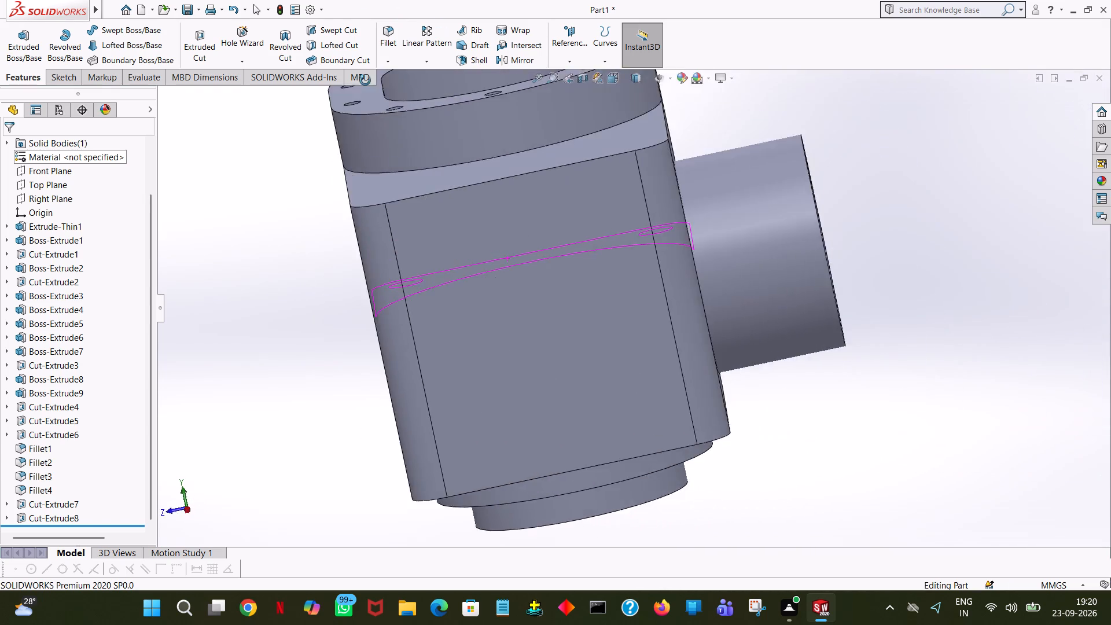
pyautogui.moveTo(365, 80); pyautogui.dragTo(489, 283, button='middle')
pyautogui.moveTo(496, 282); pyautogui.dragTo(535, 215, button='middle')
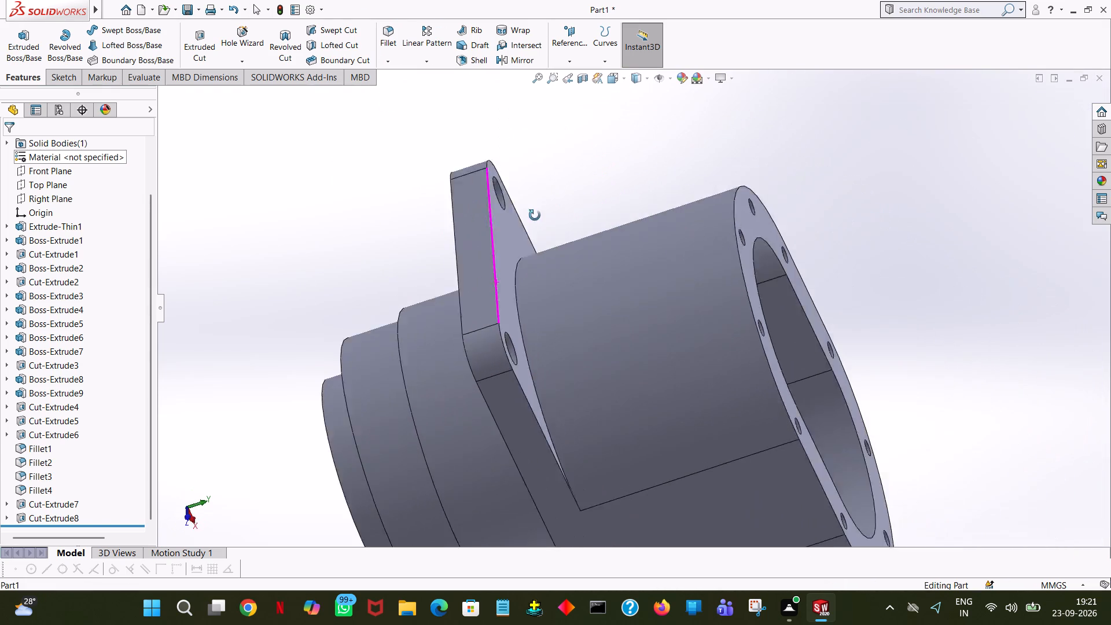
pyautogui.moveTo(535, 215); pyautogui.dragTo(543, 181, button='middle')
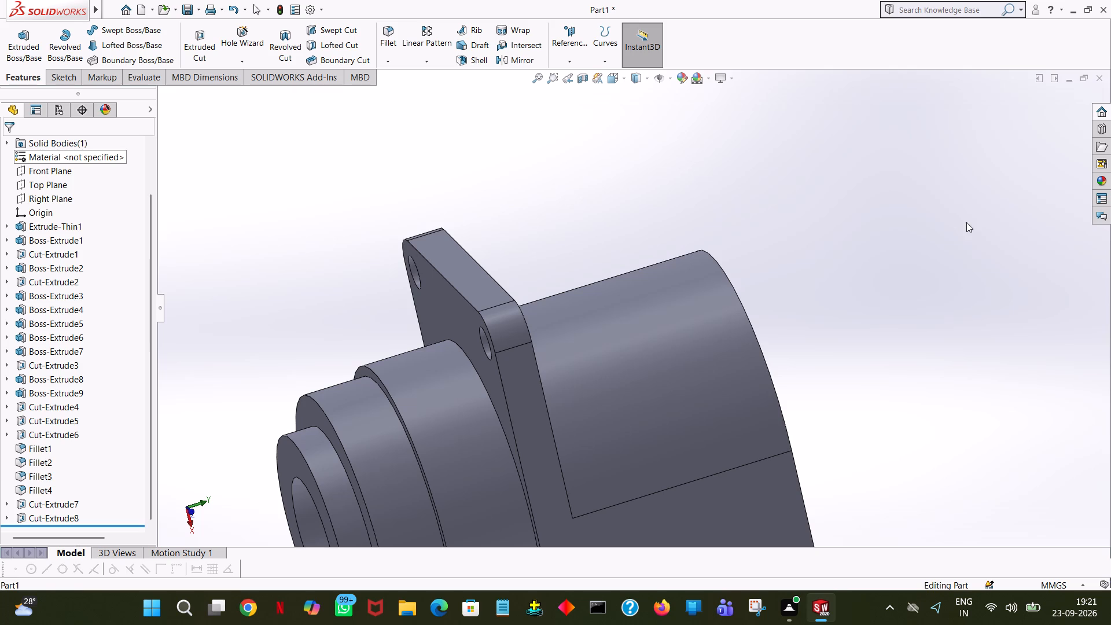
pyautogui.moveTo(978, 207); pyautogui.dragTo(962, 253, button='middle')
pyautogui.moveTo(1020, 313); pyautogui.dragTo(1033, 330, button='middle')
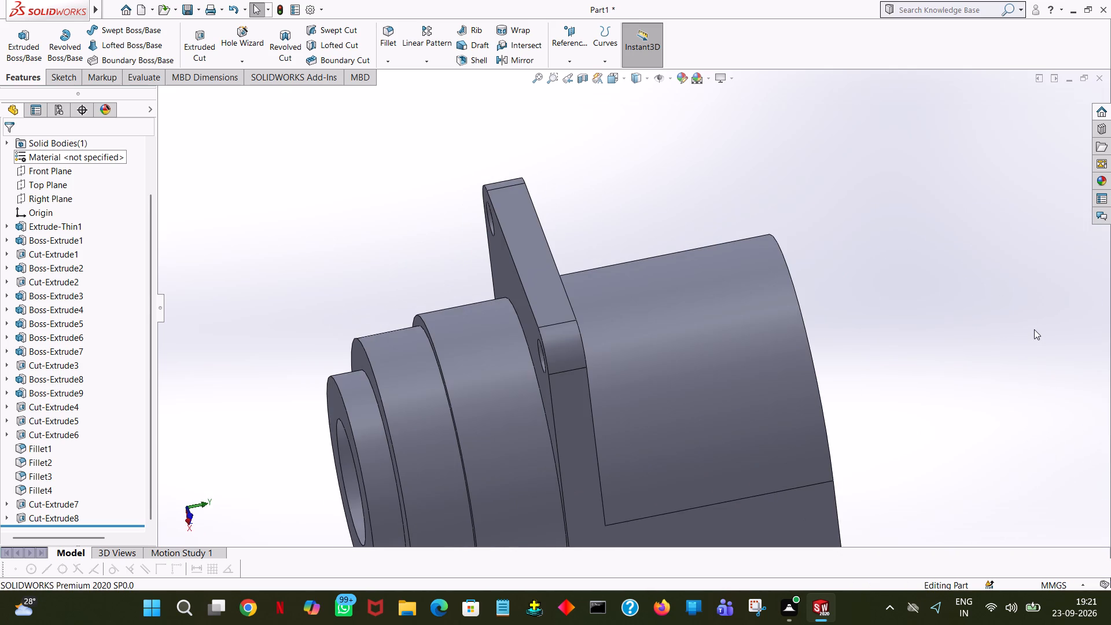
pyautogui.hotkey('ctrl', '7')
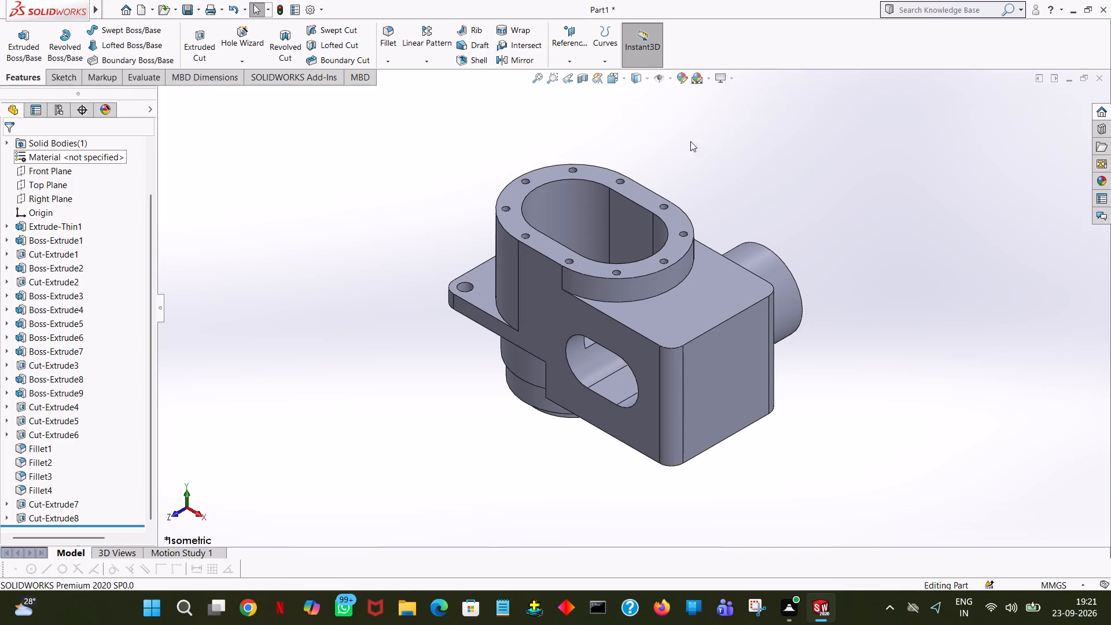
pyautogui.moveTo(858, 204); pyautogui.dragTo(796, 249, button='middle')
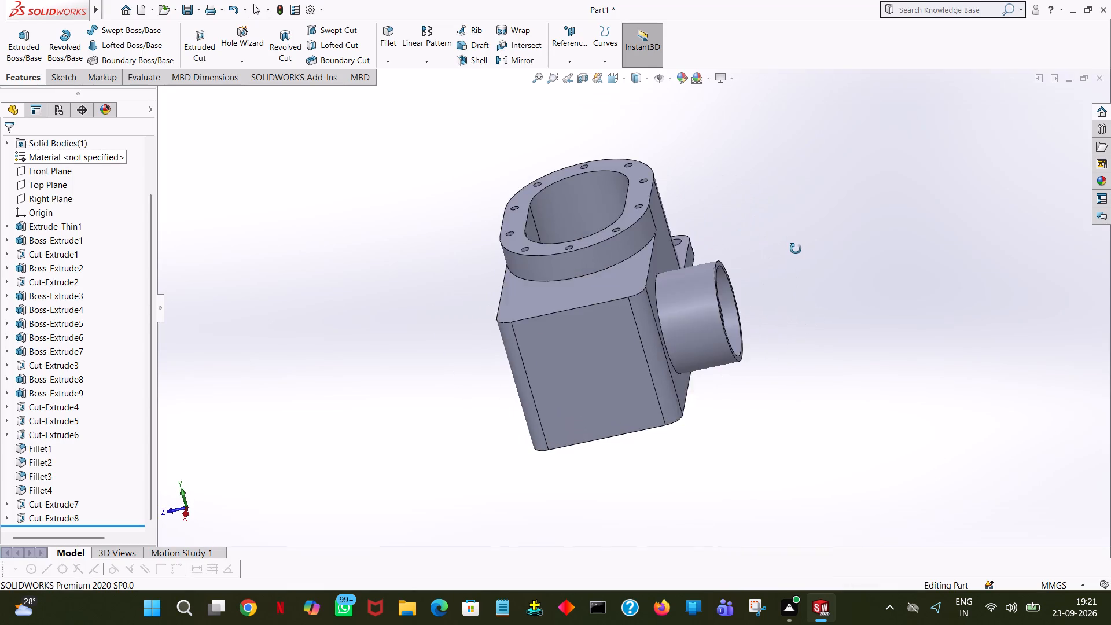
pyautogui.moveTo(796, 249); pyautogui.dragTo(951, 253, button='middle')
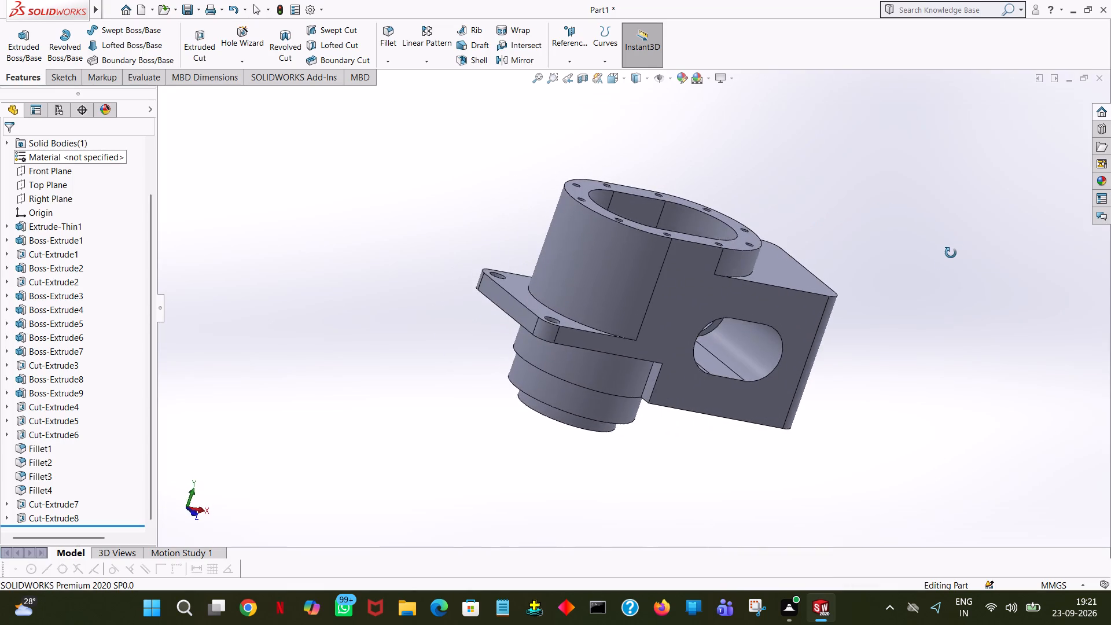
pyautogui.moveTo(951, 253); pyautogui.dragTo(888, 183, button='middle')
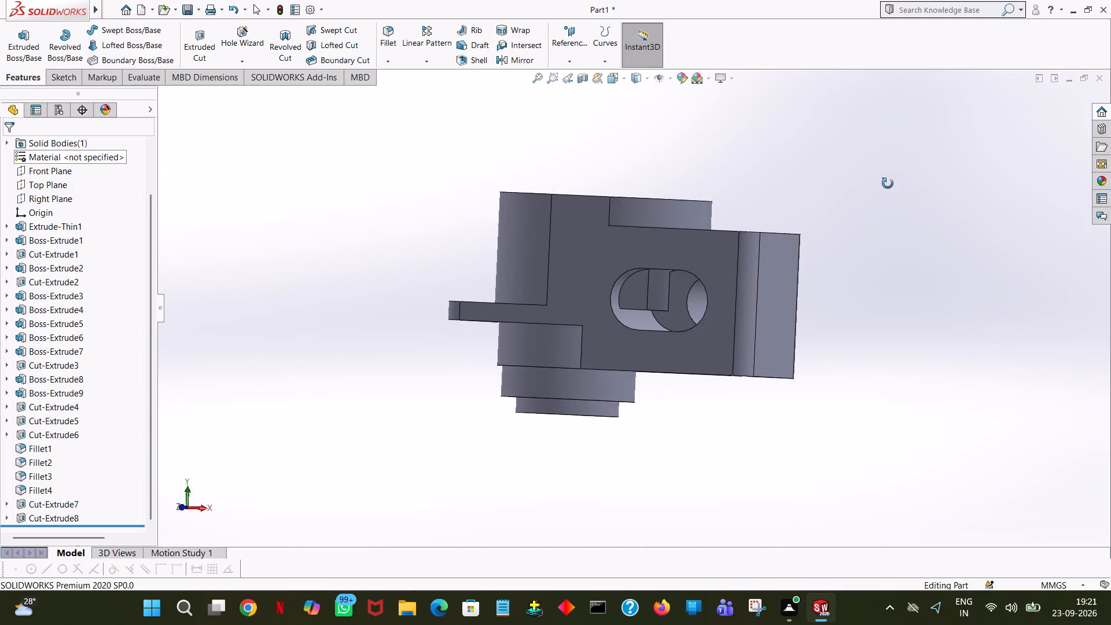
pyautogui.moveTo(888, 183); pyautogui.dragTo(900, 185, button='middle')
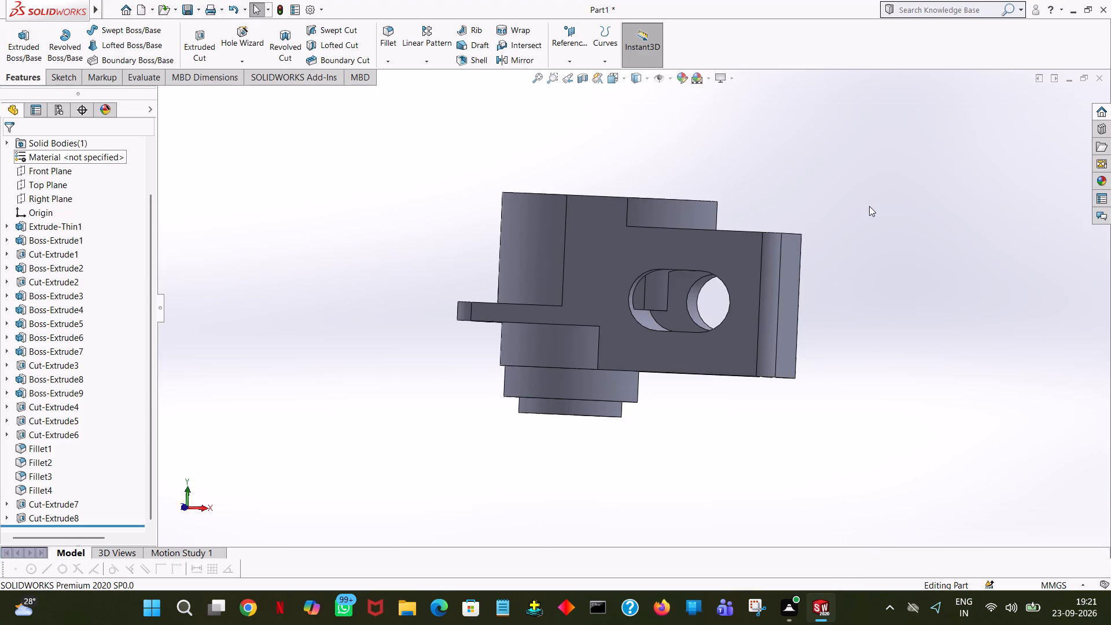
pyautogui.moveTo(826, 185); pyautogui.dragTo(498, 207, button='middle')
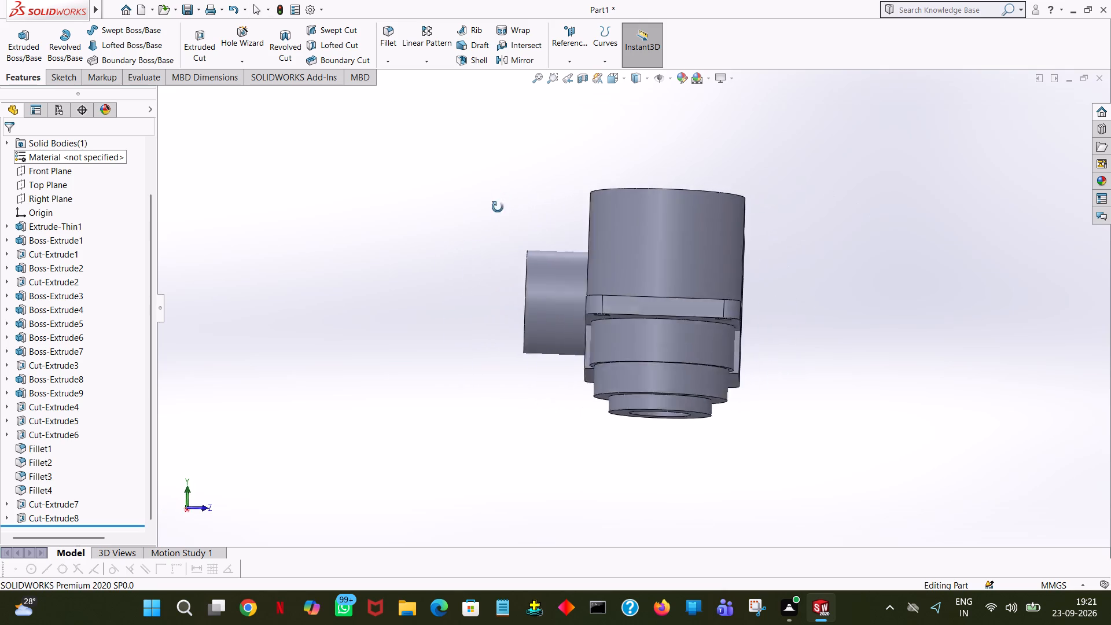
pyautogui.moveTo(498, 207); pyautogui.dragTo(617, 168, button='middle')
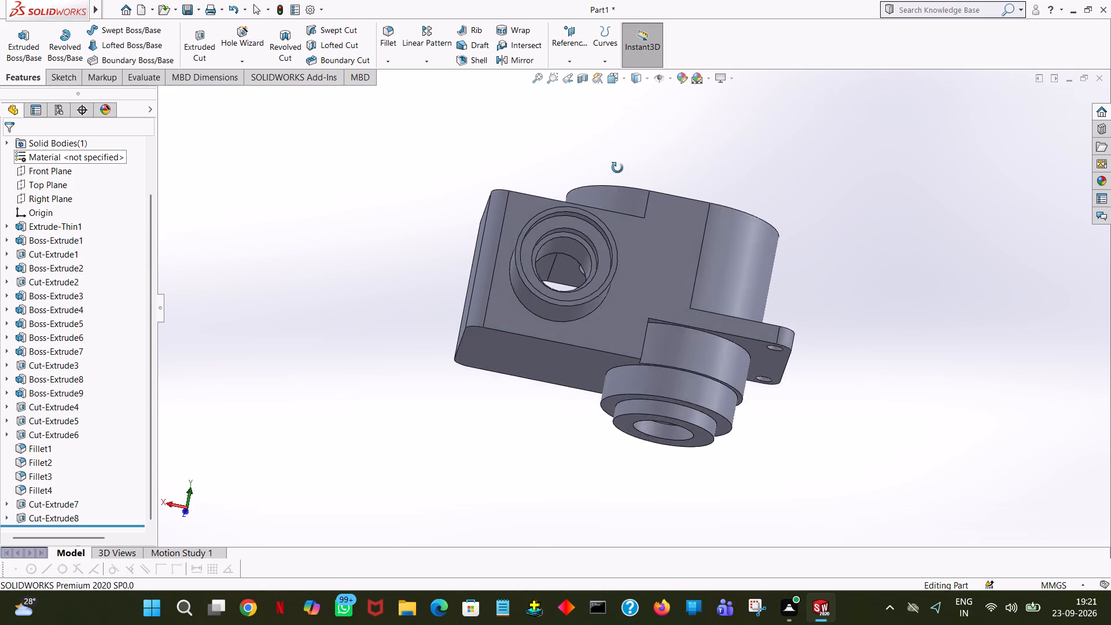
pyautogui.moveTo(617, 168); pyautogui.dragTo(719, 266, button='middle')
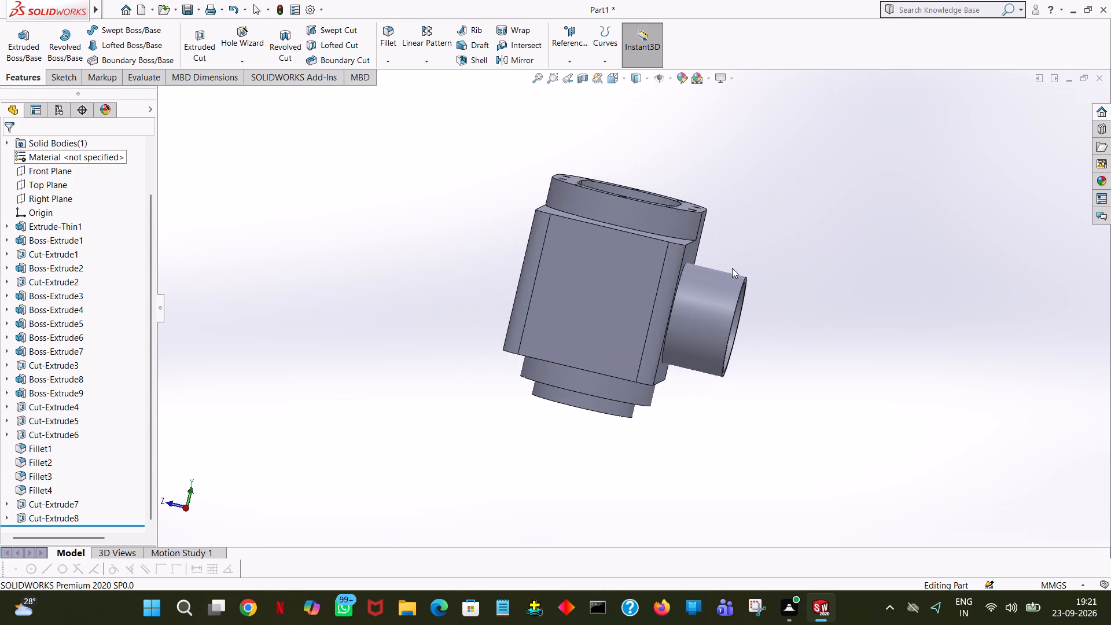
pyautogui.moveTo(812, 286); pyautogui.dragTo(833, 296, button='middle')
pyautogui.click(872, 297)
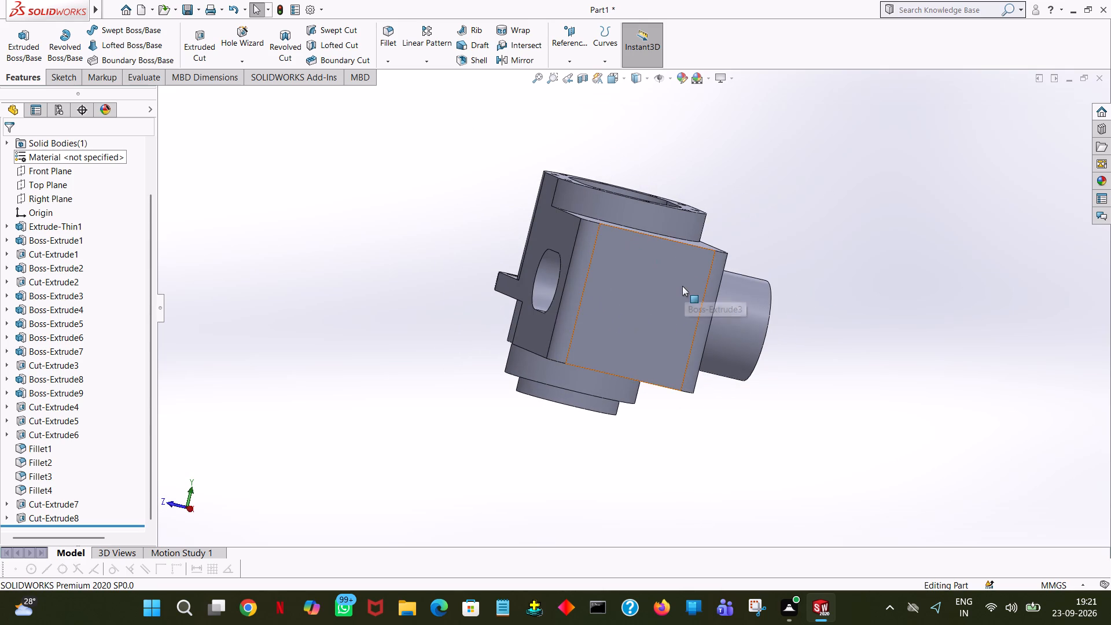
# Apply a face-only appearance in the standard palette's light grey to the flat end face of the rectangular body.
pyautogui.click(682, 286)
pyautogui.click(798, 233)
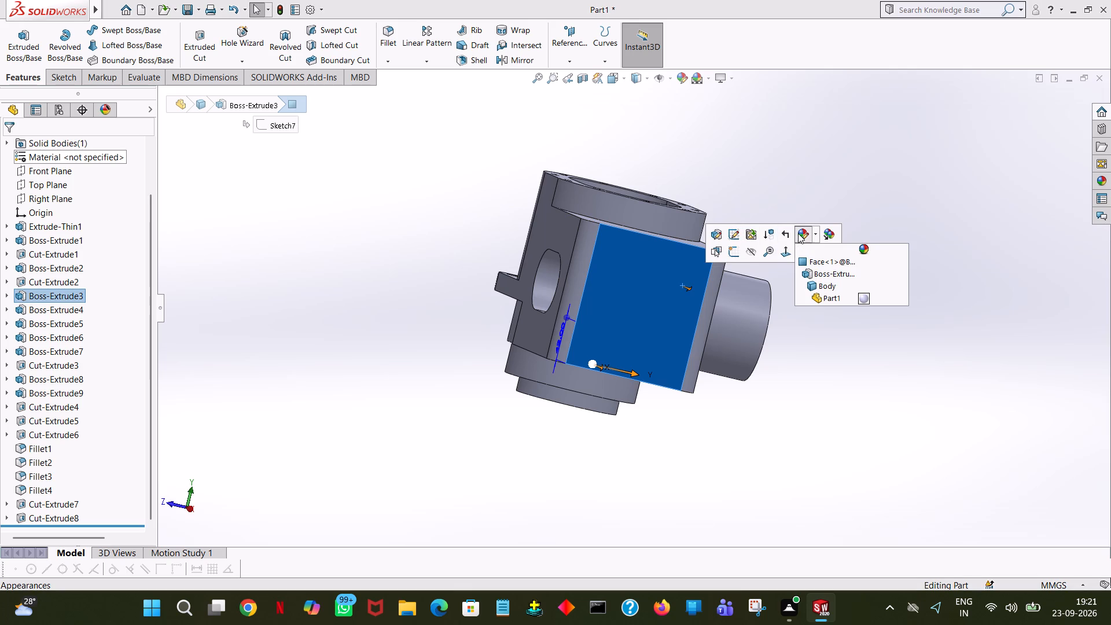
pyautogui.click(820, 259)
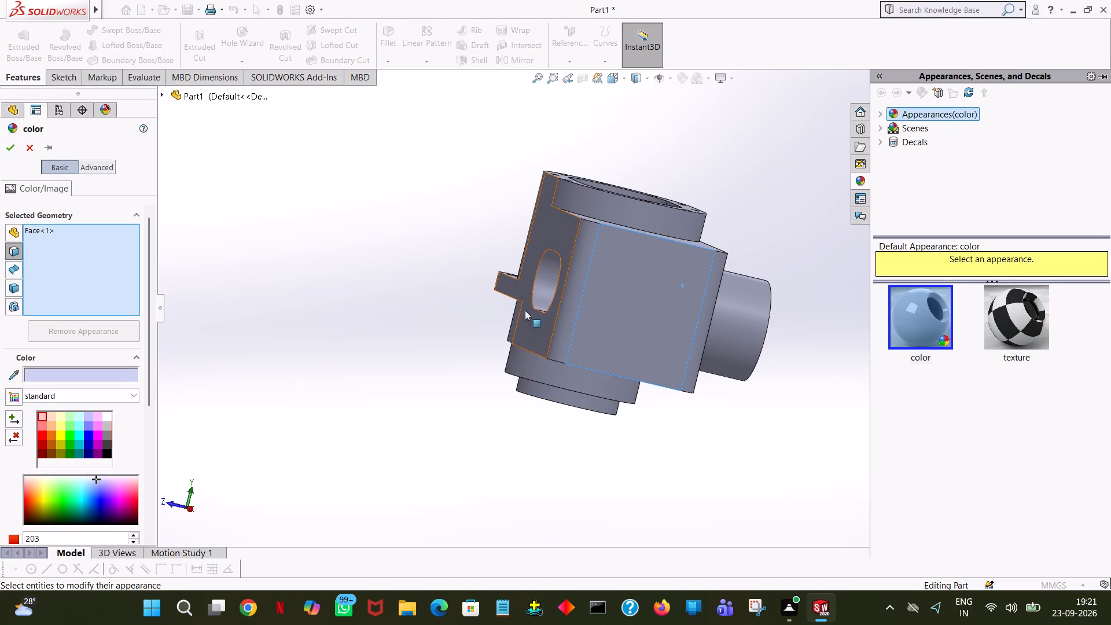
pyautogui.click(108, 427)
# Add the slot-shaped boss's tall curved outer face and both flat side faces of the body to the light grey appearance and apply it.
pyautogui.moveTo(392, 474); pyautogui.dragTo(337, 400, button='middle')
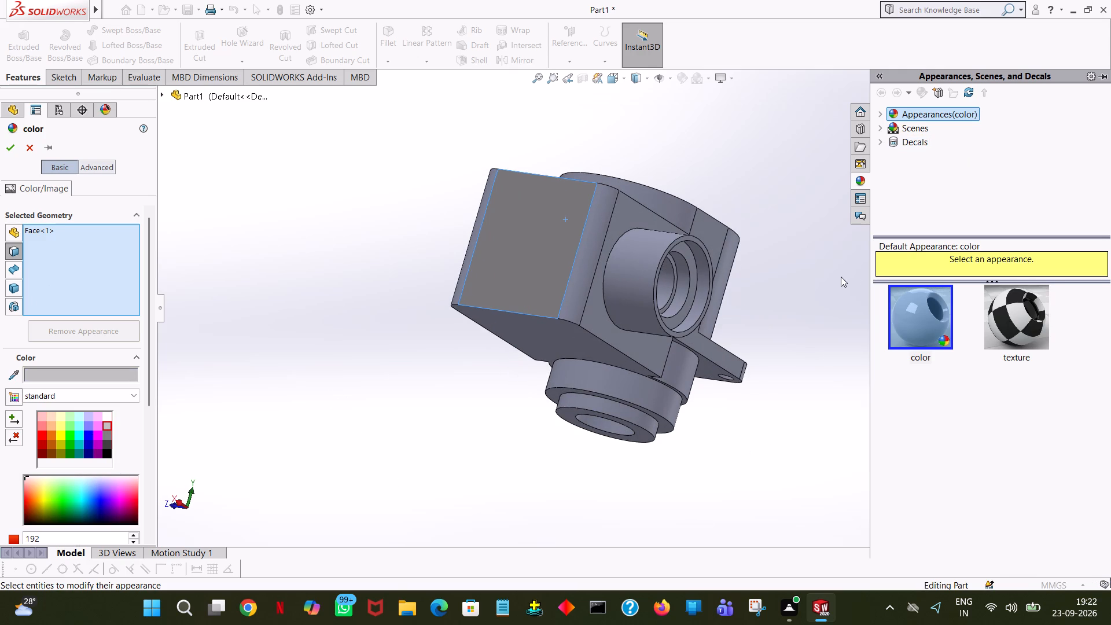
pyautogui.moveTo(841, 277); pyautogui.dragTo(786, 435, button='middle')
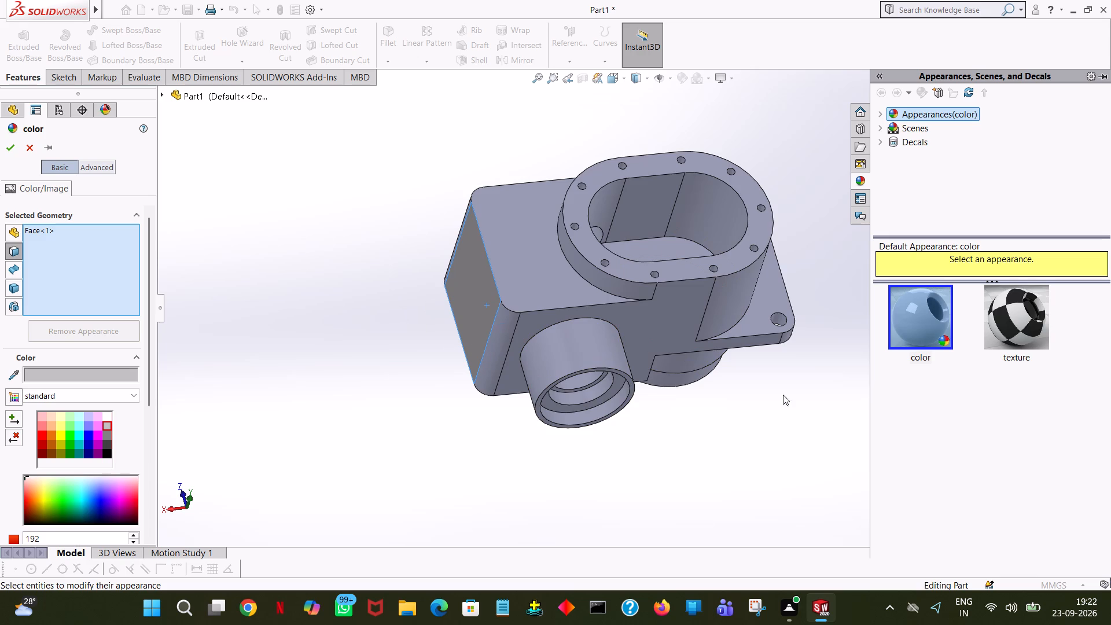
pyautogui.moveTo(800, 388); pyautogui.dragTo(833, 311, button='middle')
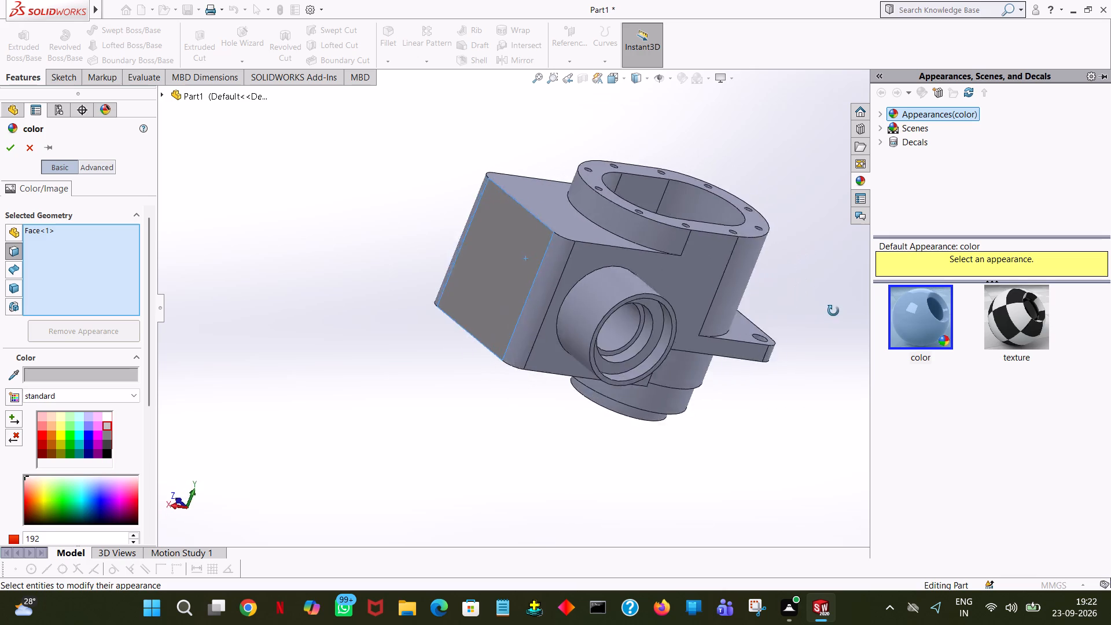
pyautogui.moveTo(833, 311); pyautogui.dragTo(698, 254, button='middle')
pyautogui.click(703, 267)
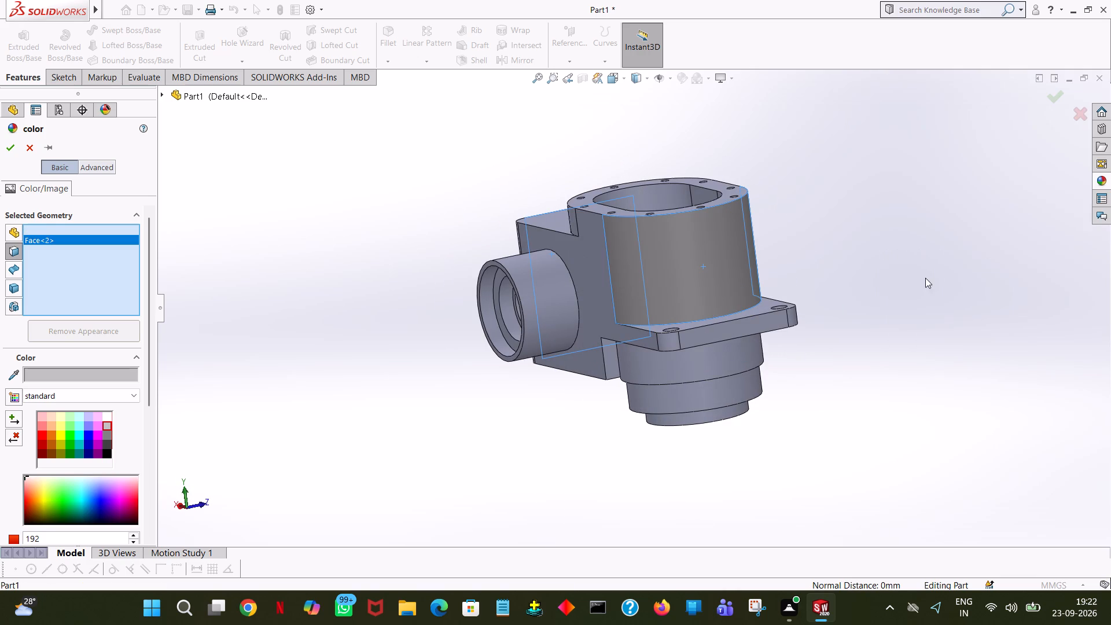
pyautogui.moveTo(929, 278); pyautogui.dragTo(1024, 230, button='middle')
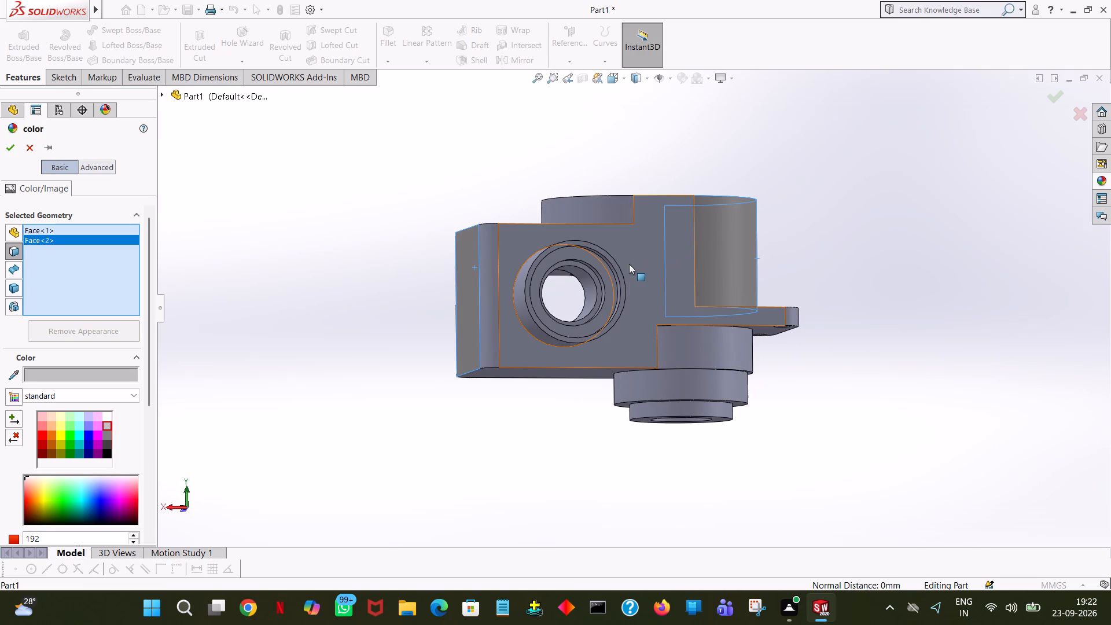
pyautogui.click(629, 264)
pyautogui.moveTo(658, 296); pyautogui.dragTo(873, 326, button='middle')
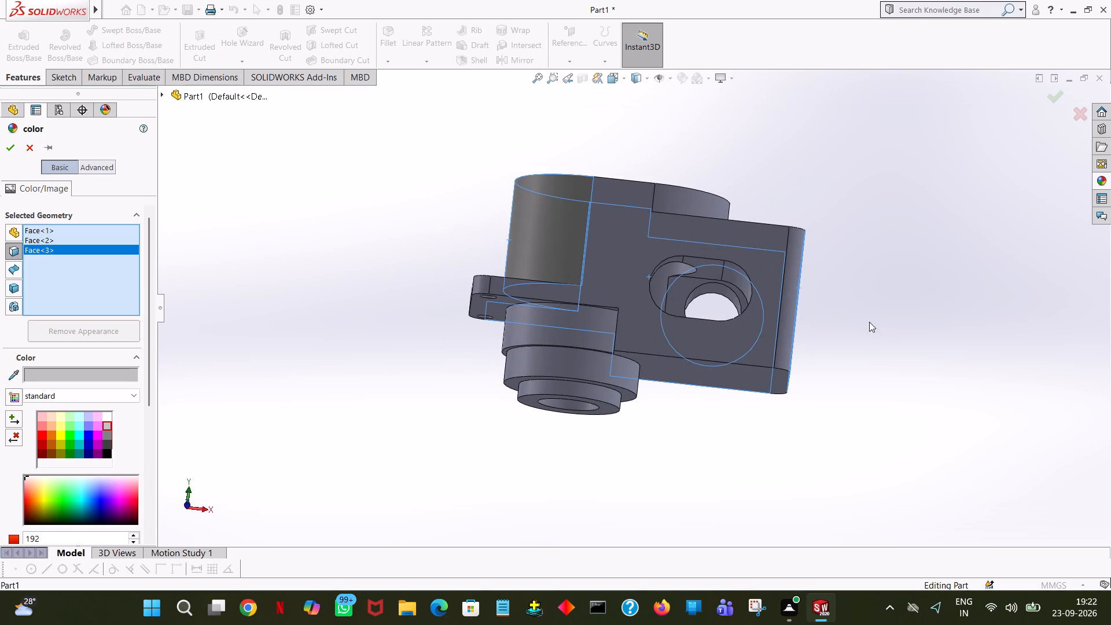
pyautogui.click(661, 237)
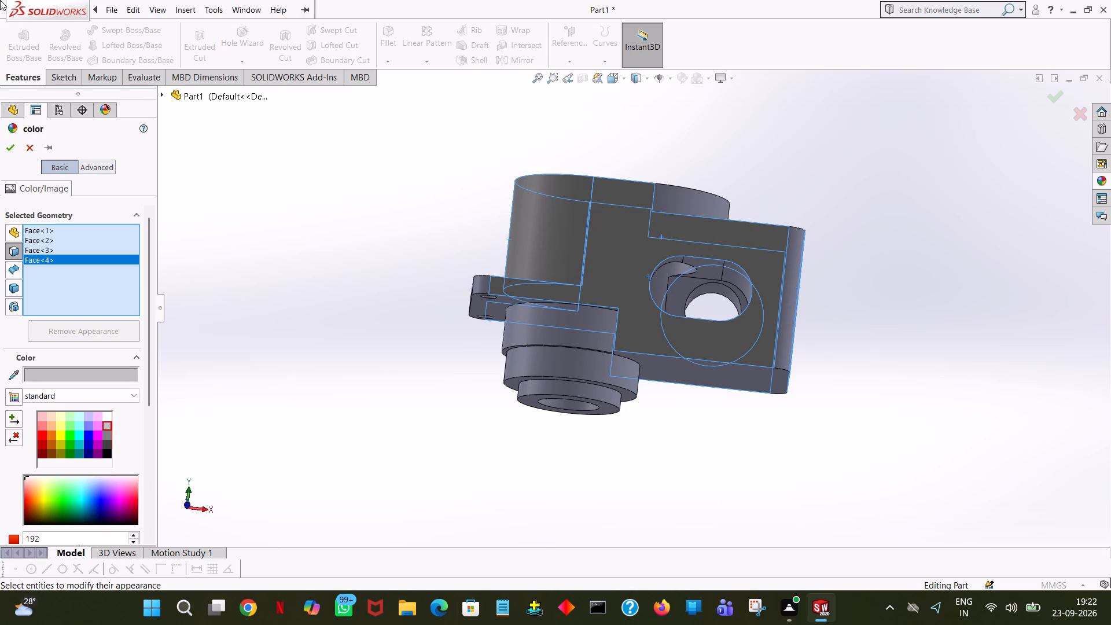
pyautogui.click(6, 150)
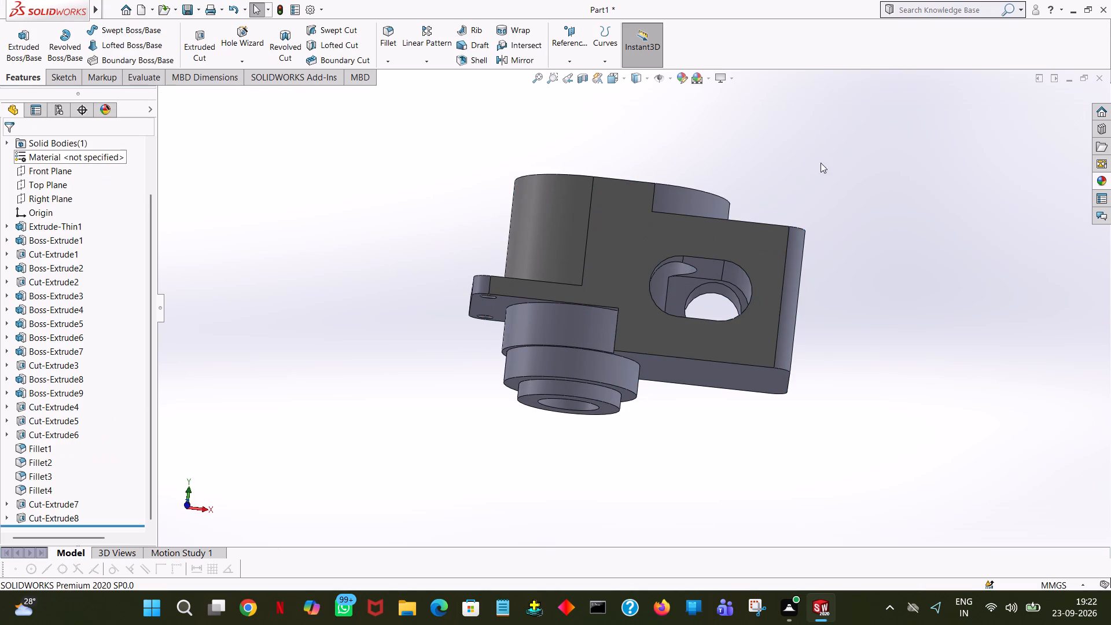
# Apply a face-only appearance in the standard palette's light grey to the short curved outer face of the slot-shaped boss.
pyautogui.moveTo(837, 164); pyautogui.dragTo(738, 275, button='middle')
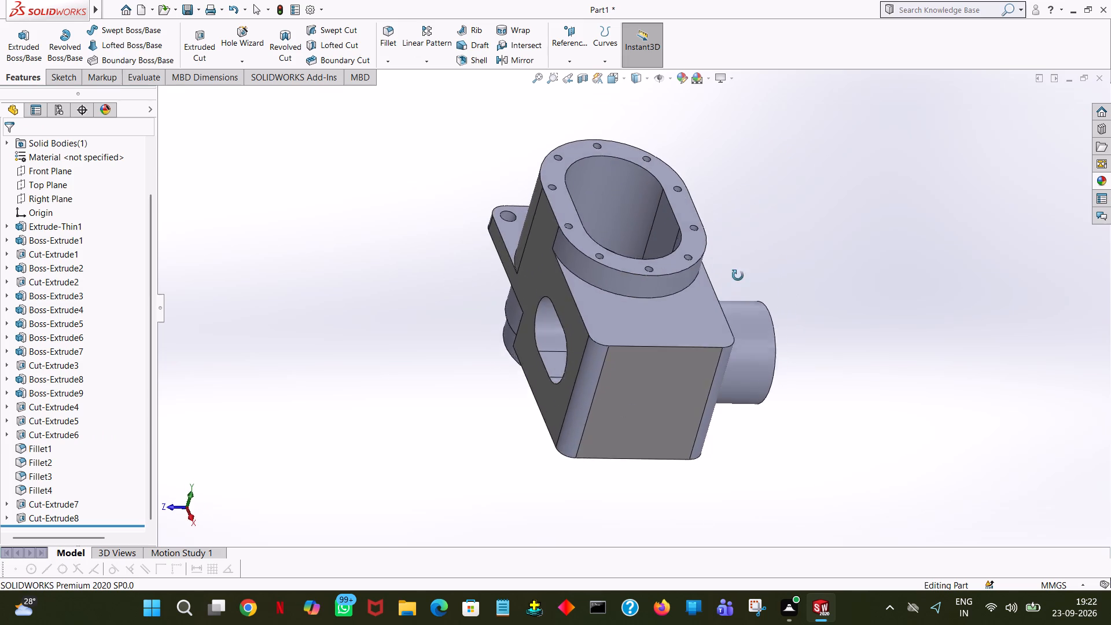
pyautogui.moveTo(738, 275); pyautogui.dragTo(736, 289, button='middle')
pyautogui.middleClick(736, 290)
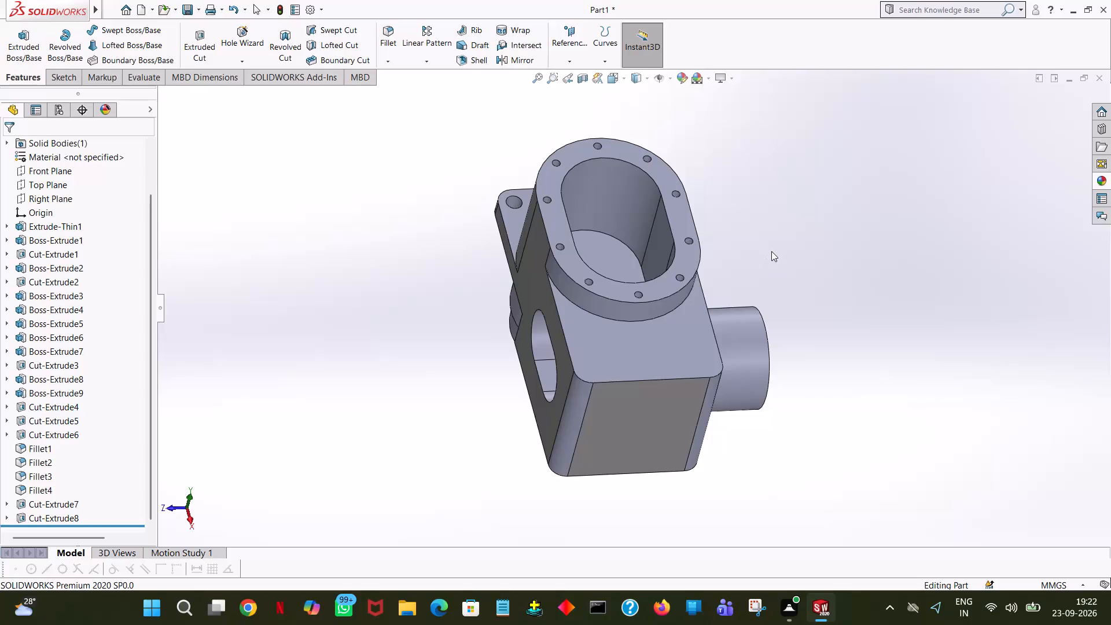
pyautogui.moveTo(741, 245); pyautogui.dragTo(604, 280, button='middle')
pyautogui.moveTo(643, 281); pyautogui.dragTo(676, 280, button='middle')
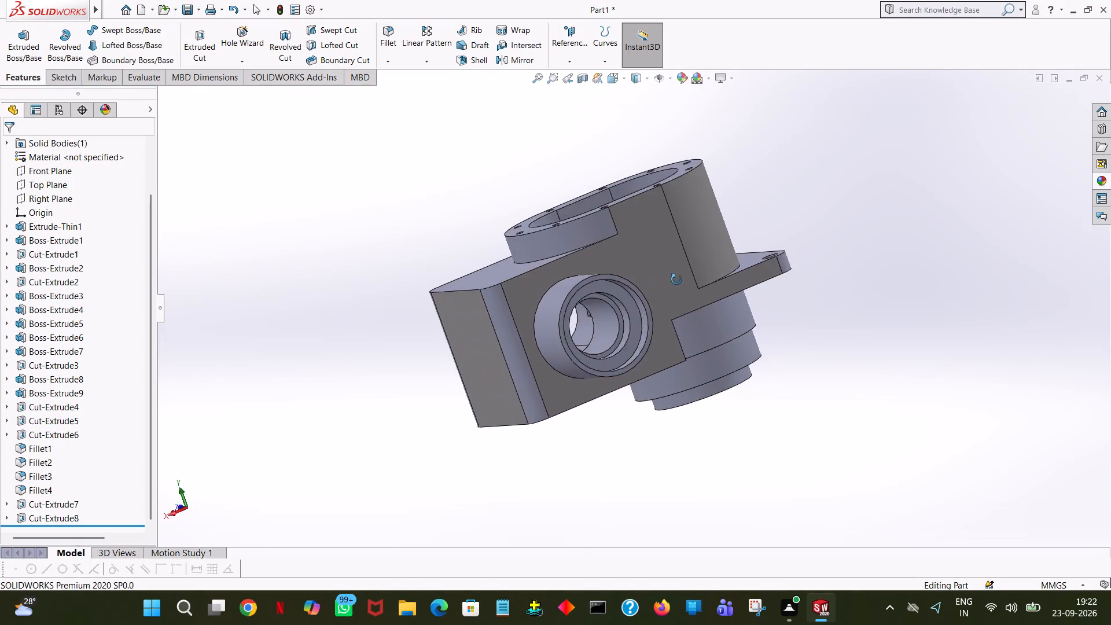
pyautogui.moveTo(676, 280); pyautogui.dragTo(848, 222, button='middle')
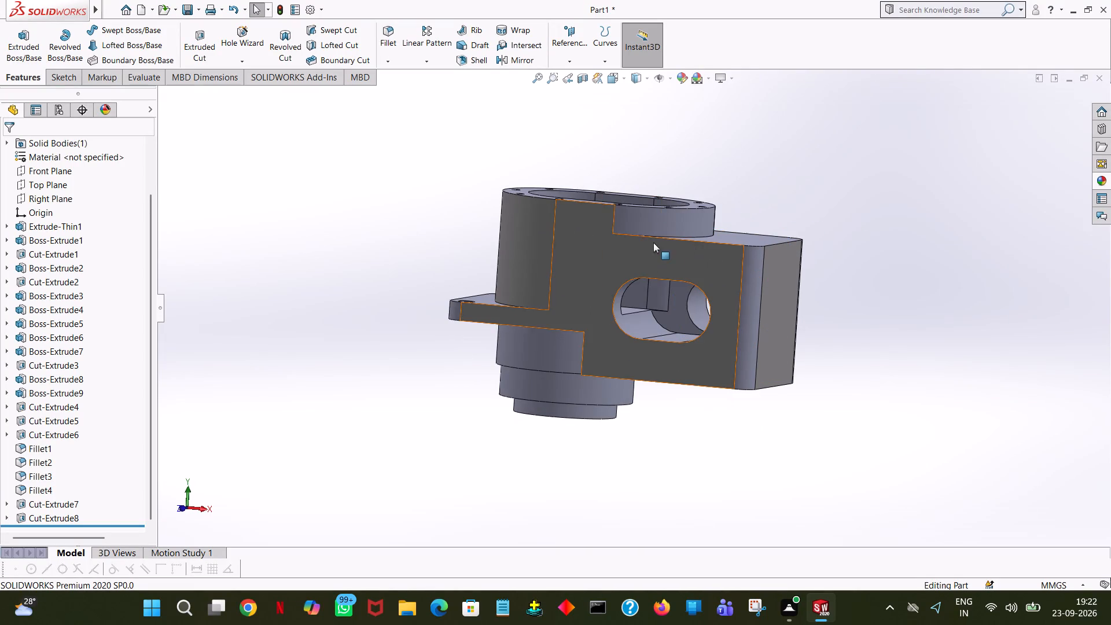
pyautogui.click(667, 223)
pyautogui.click(785, 169)
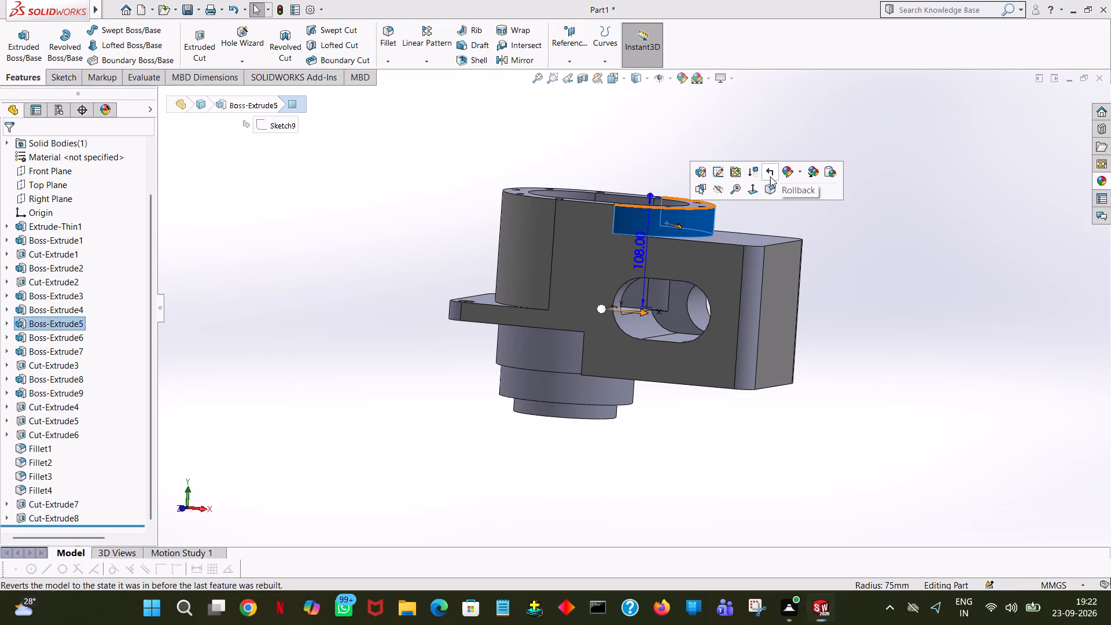
pyautogui.click(791, 173)
pyautogui.click(800, 200)
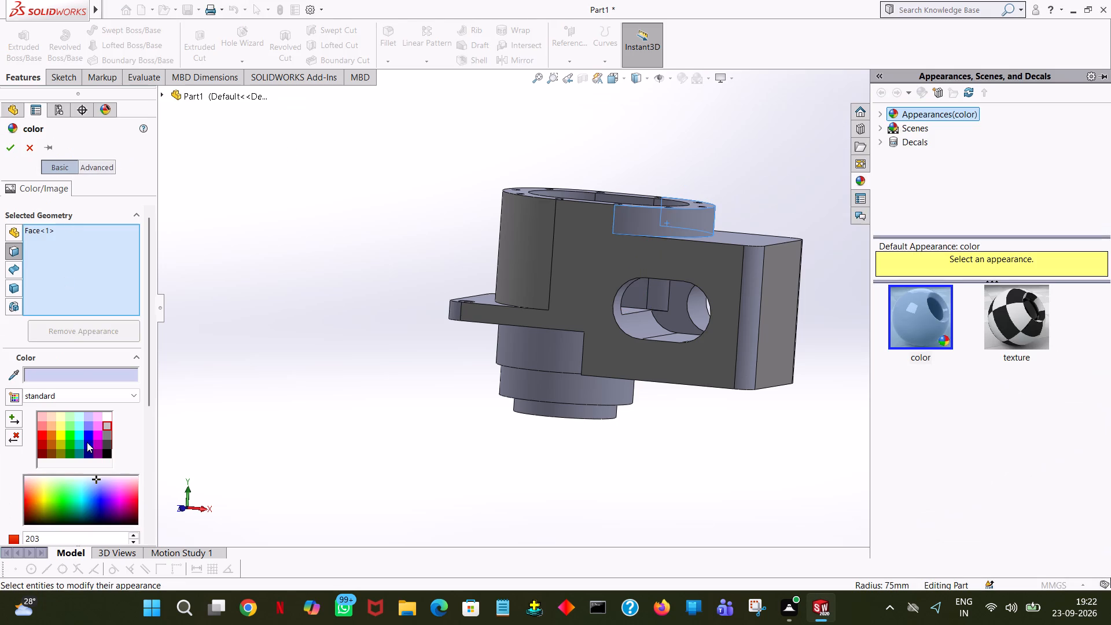
pyautogui.click(105, 427)
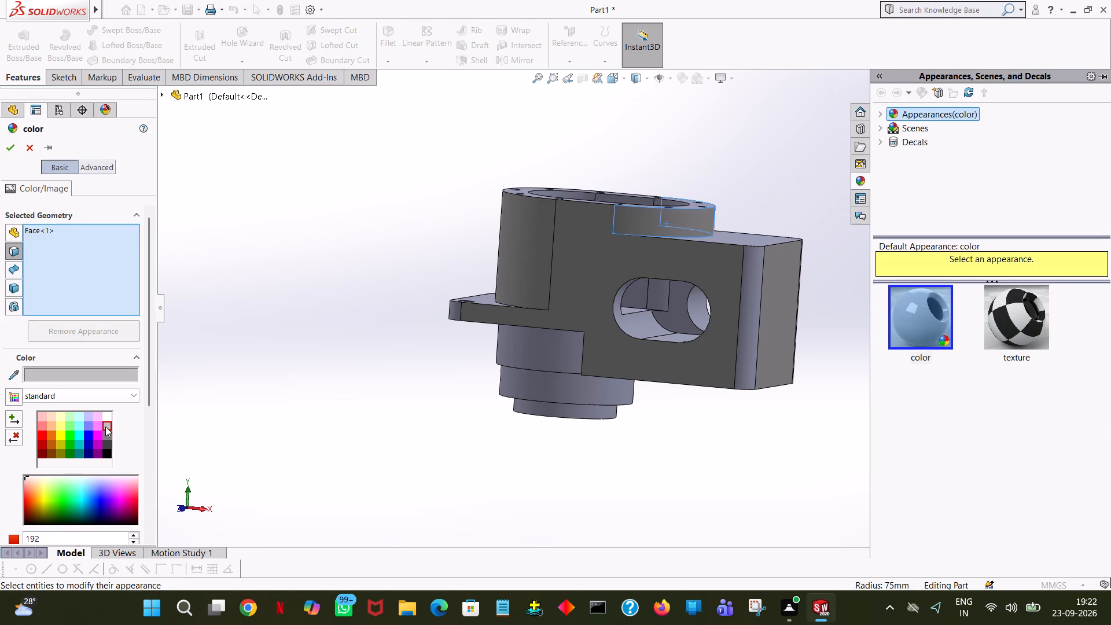
pyautogui.moveTo(314, 445); pyautogui.dragTo(551, 400, button='middle')
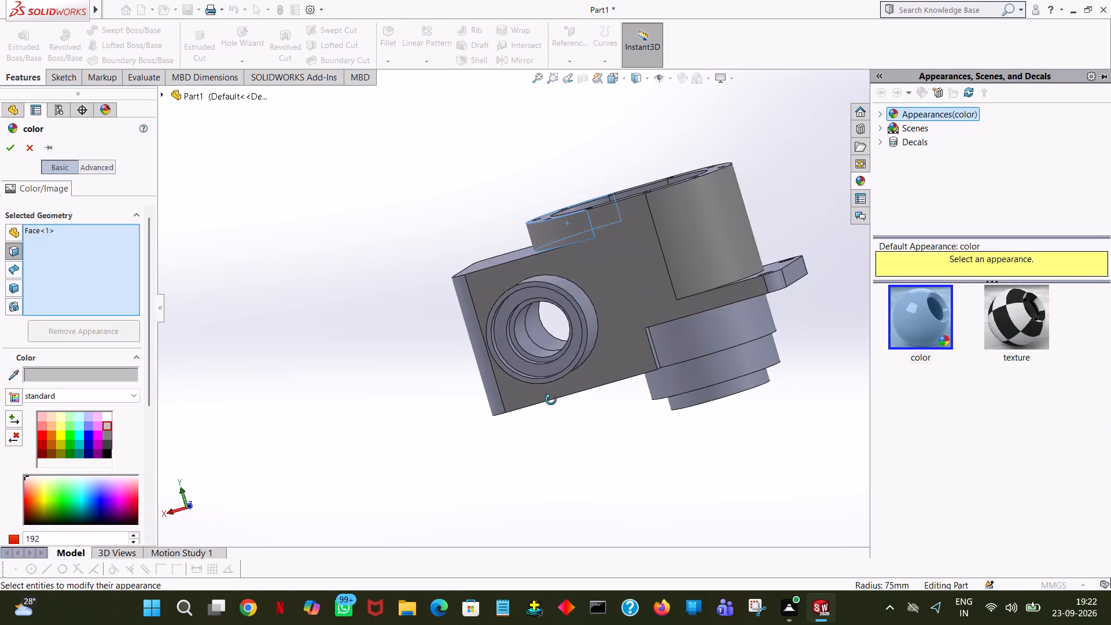
pyautogui.moveTo(551, 400); pyautogui.dragTo(957, 519, button='middle')
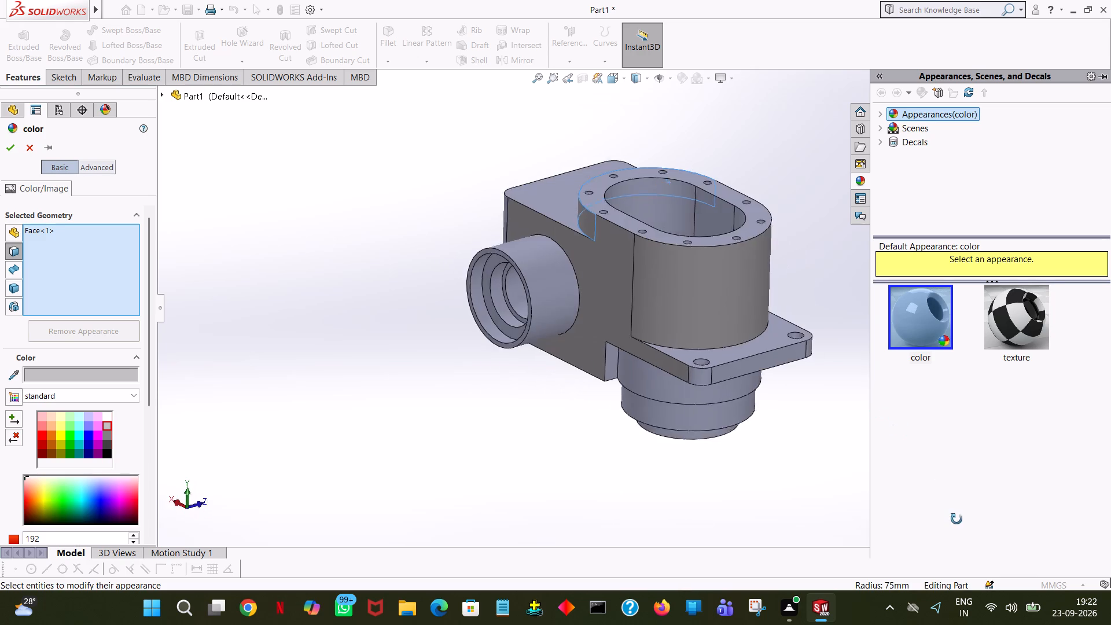
pyautogui.moveTo(957, 519); pyautogui.dragTo(810, 534, button='middle')
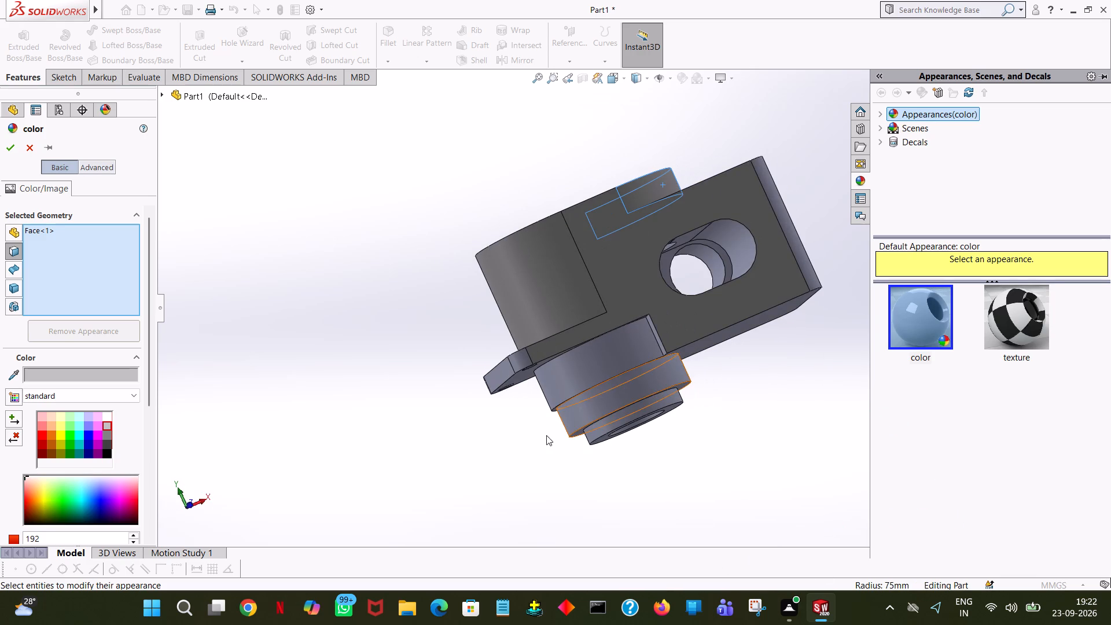
pyautogui.click(10, 153)
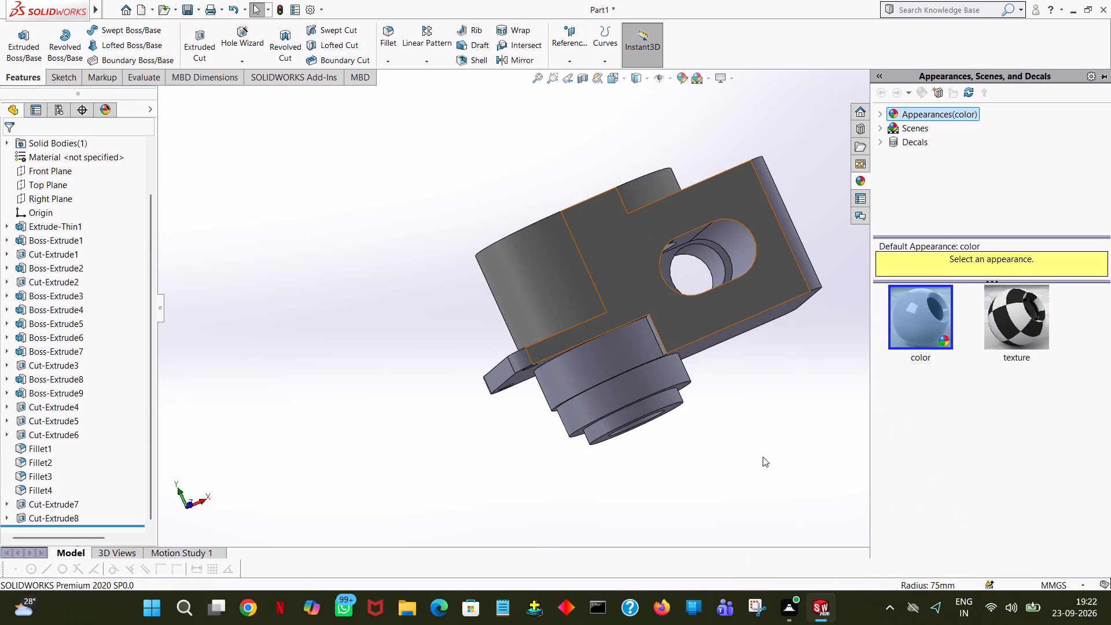
# Start a face-only appearance in the standard palette's dark yellow on the undersides of the rectangular body and the bolt flange.
pyautogui.moveTo(761, 457); pyautogui.dragTo(744, 309, button='middle')
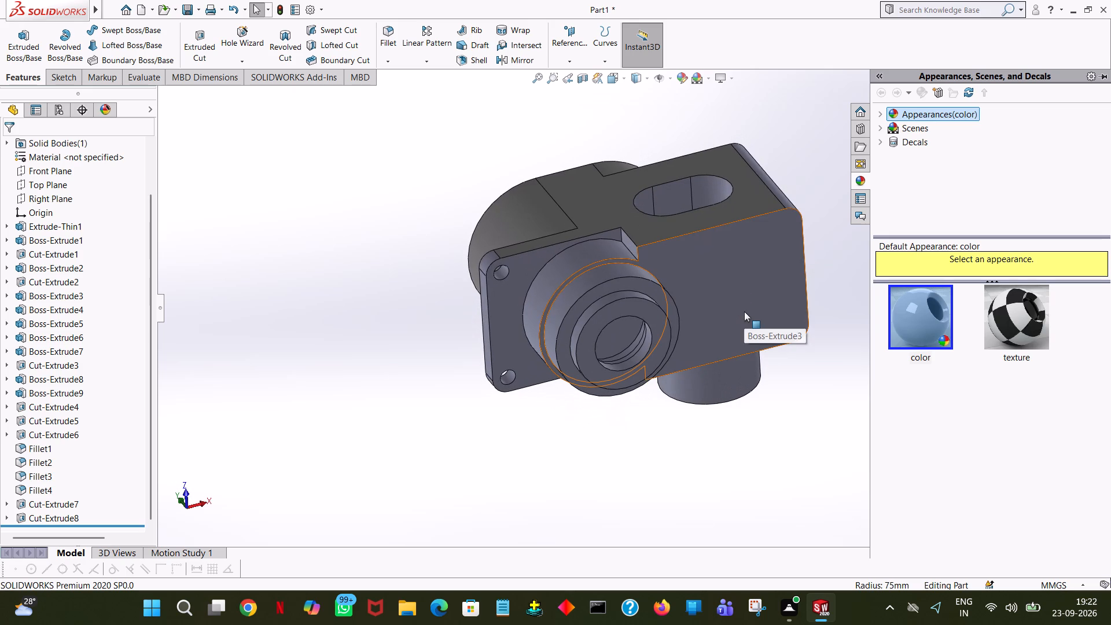
pyautogui.click(744, 311)
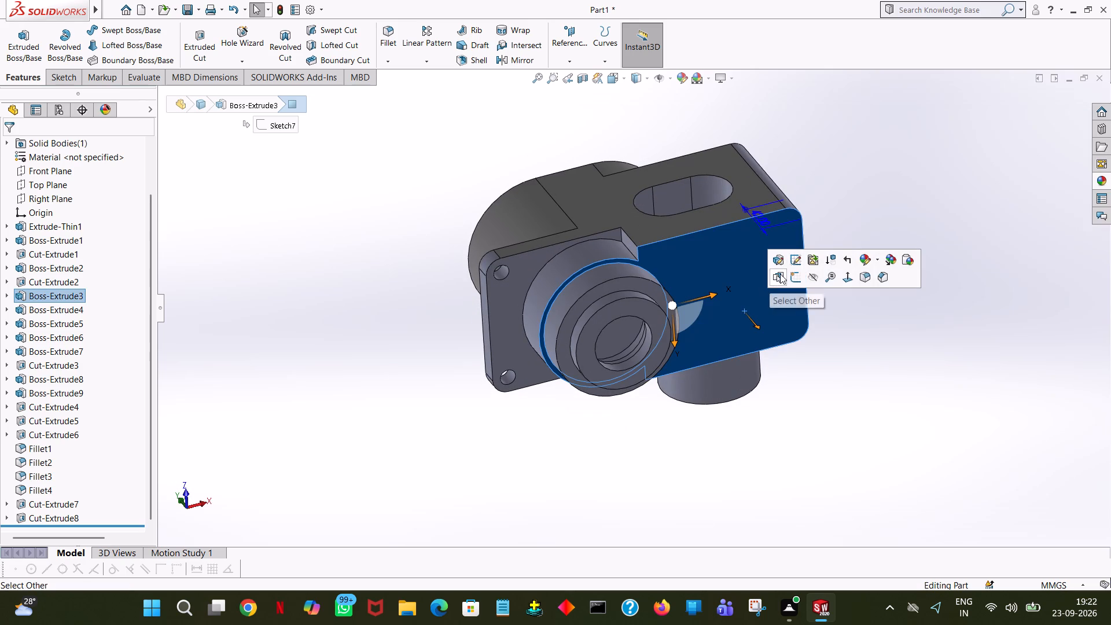
pyautogui.click(859, 259)
pyautogui.click(865, 286)
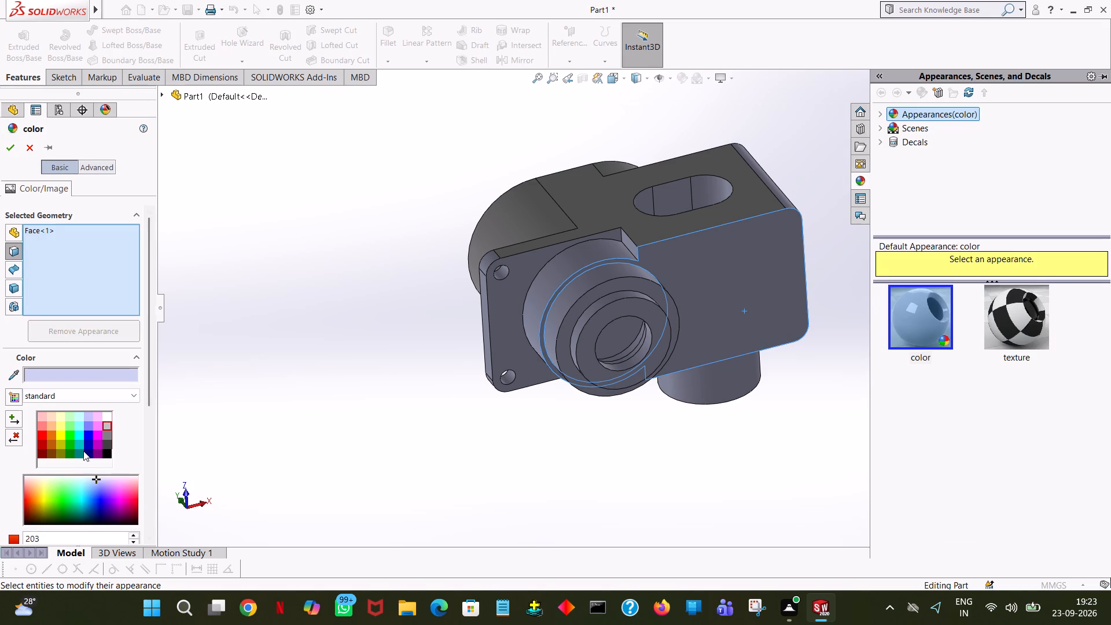
pyautogui.click(58, 440)
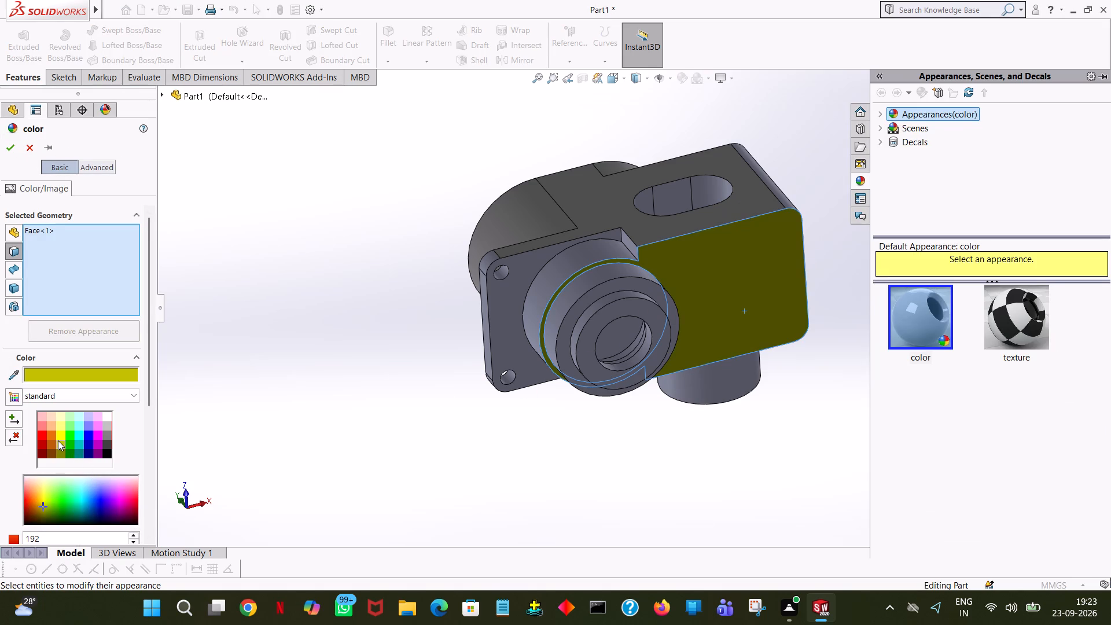
pyautogui.click(506, 330)
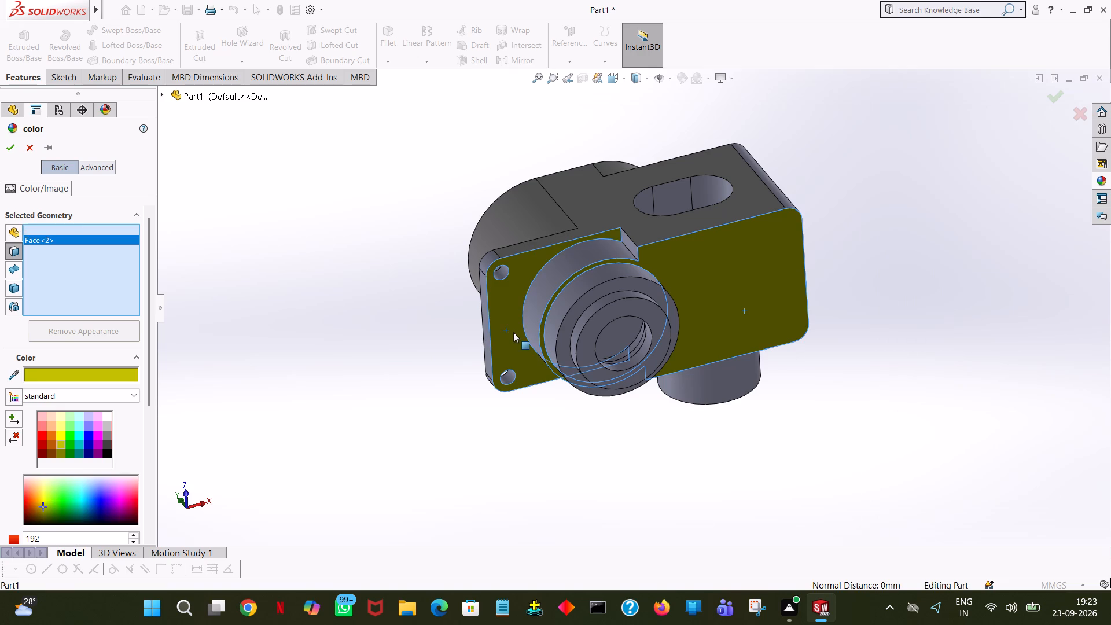
# Add the bolt flange's long edge face and its two rounded corner faces to the dark yellow appearance selection.
pyautogui.moveTo(520, 355); pyautogui.dragTo(689, 424, button='middle')
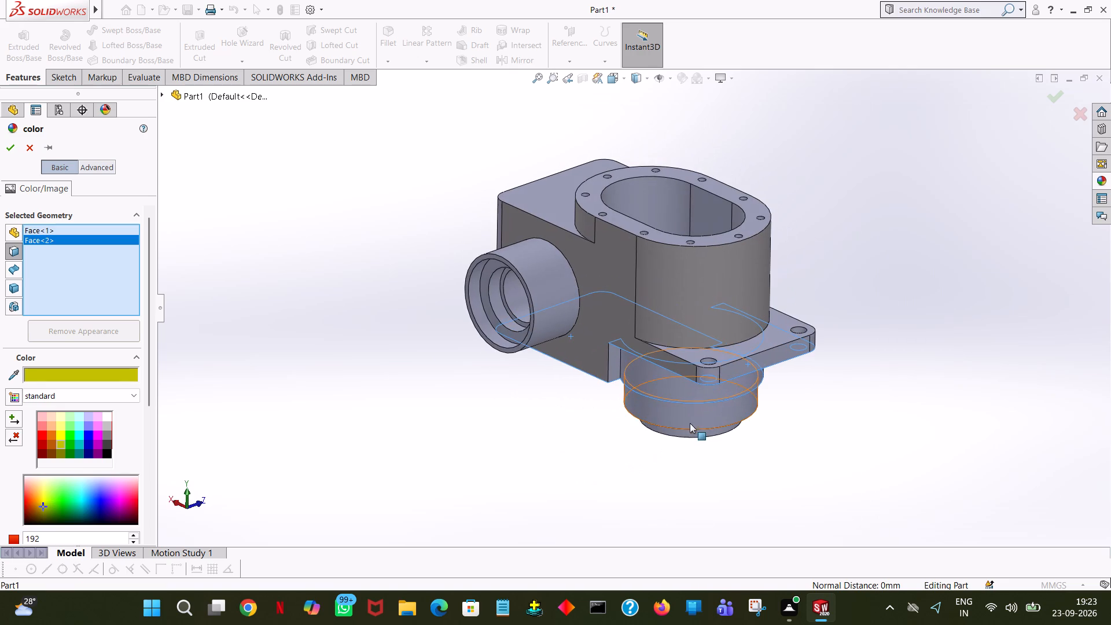
pyautogui.click(747, 368)
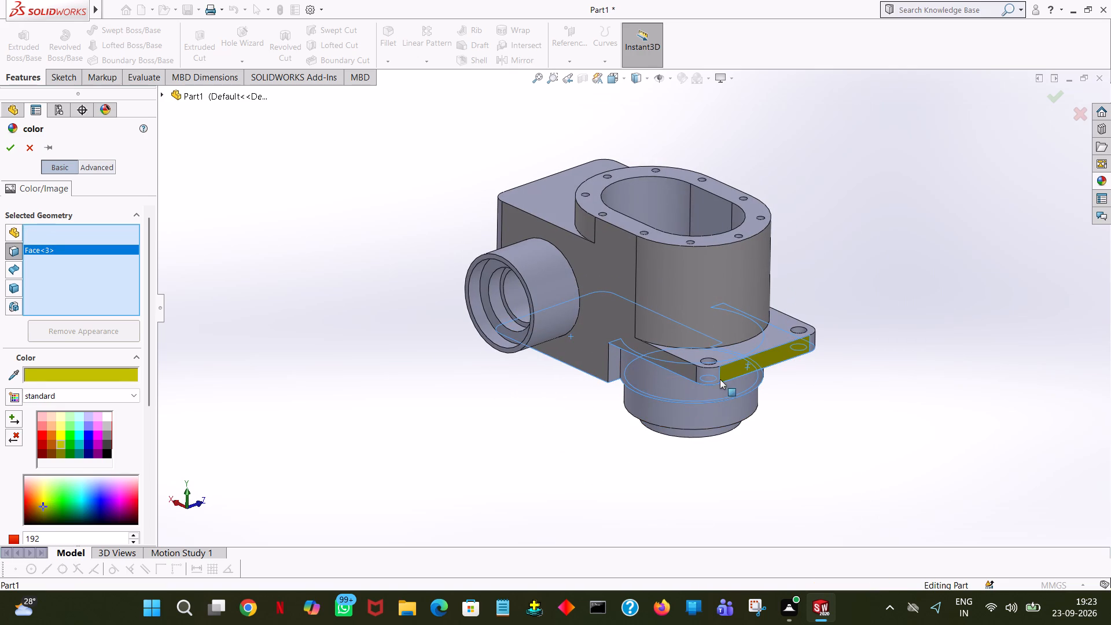
pyautogui.click(706, 380)
pyautogui.moveTo(779, 382); pyautogui.dragTo(793, 326, button='middle')
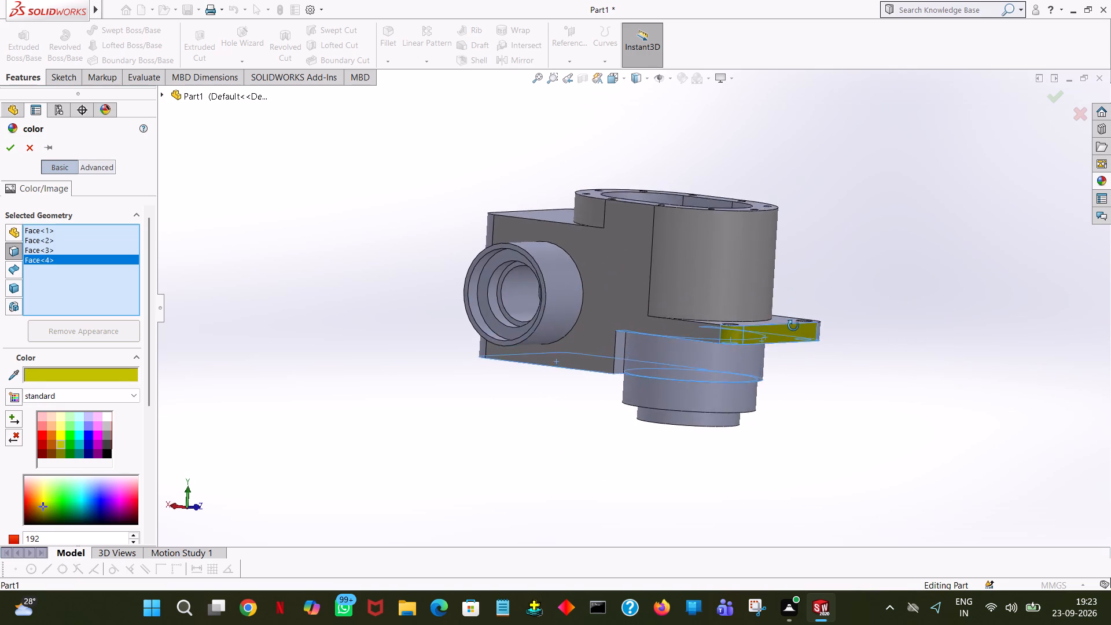
pyautogui.moveTo(793, 326); pyautogui.dragTo(693, 333, button='middle')
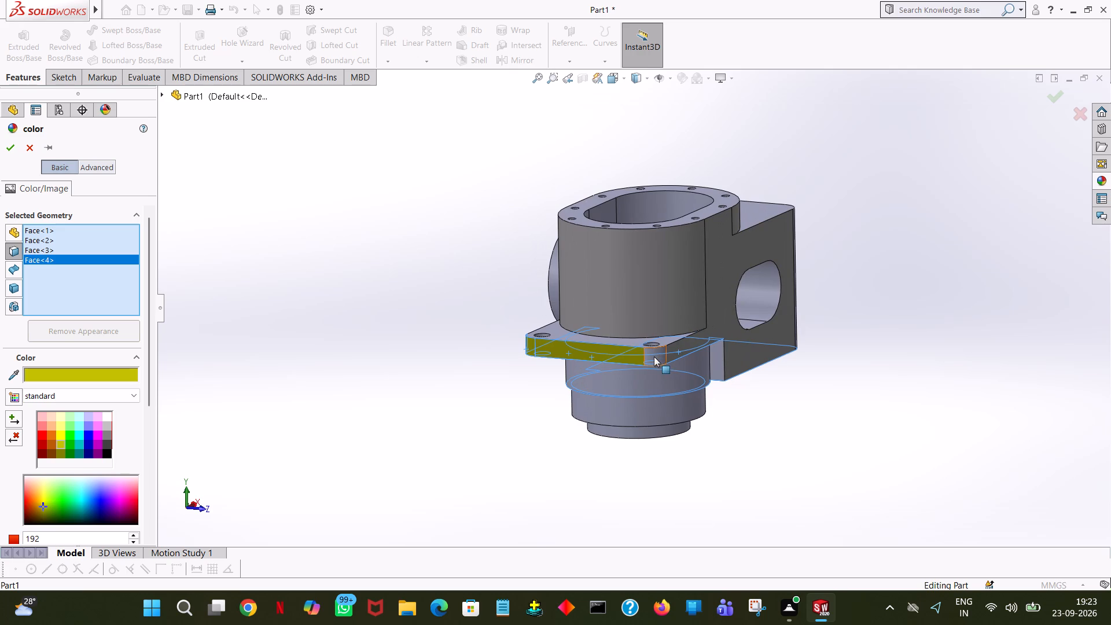
pyautogui.click(654, 356)
# Add the cylindrical neck below the flange and the two small step faces beside it to the dark yellow appearance and apply it.
pyautogui.moveTo(661, 334); pyautogui.dragTo(885, 480, button='middle')
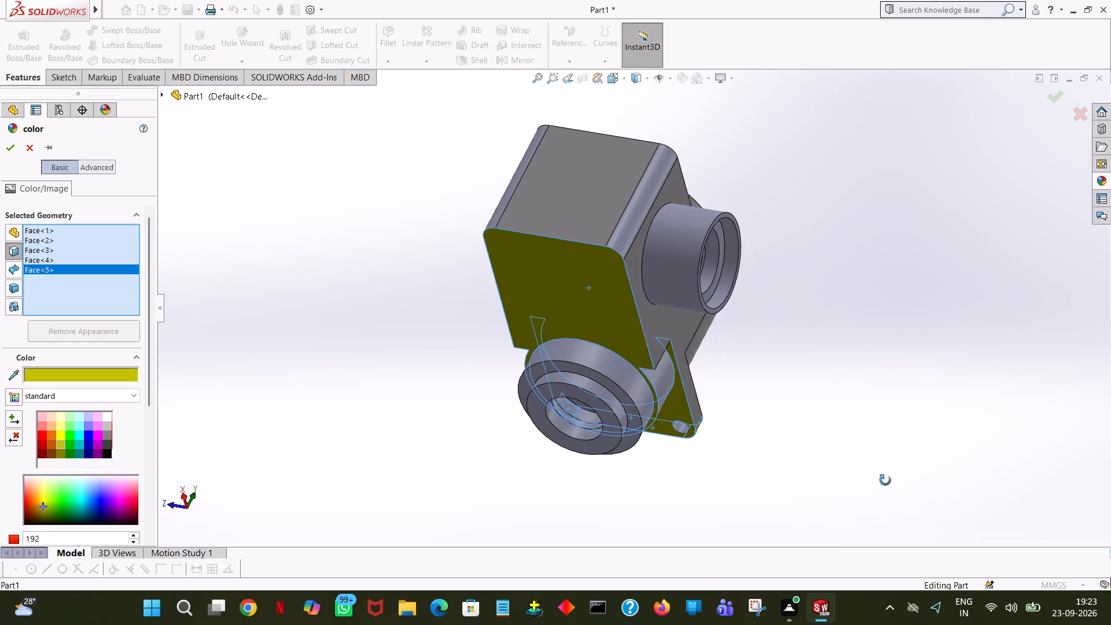
pyautogui.moveTo(885, 480); pyautogui.dragTo(1084, 513, button='middle')
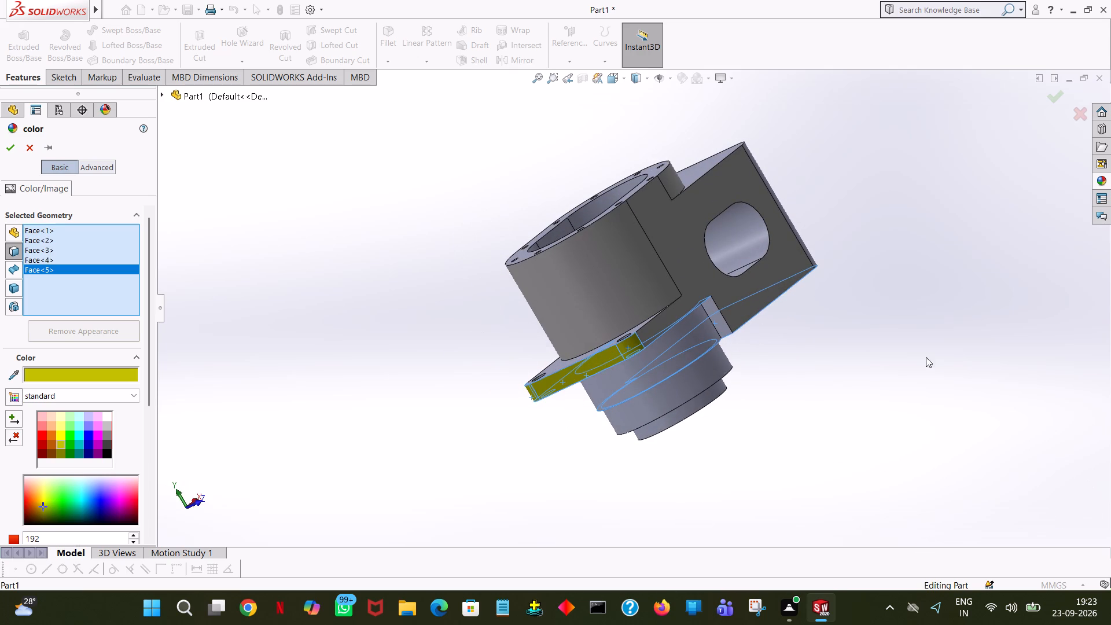
pyautogui.click(660, 352)
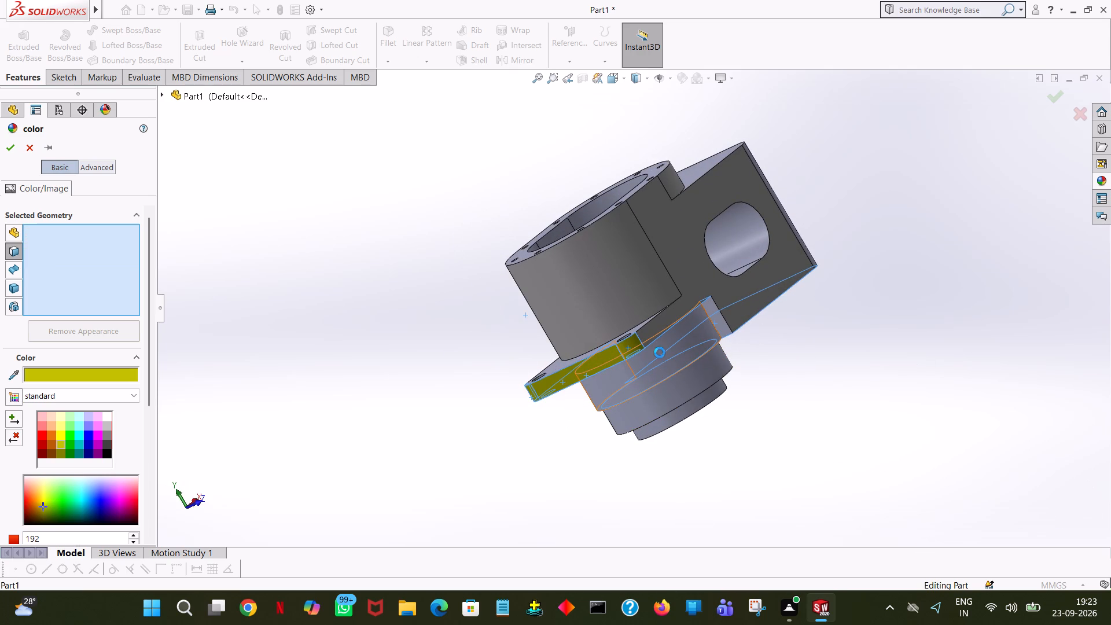
pyautogui.moveTo(762, 363); pyautogui.dragTo(827, 271, button='middle')
pyautogui.click(610, 361)
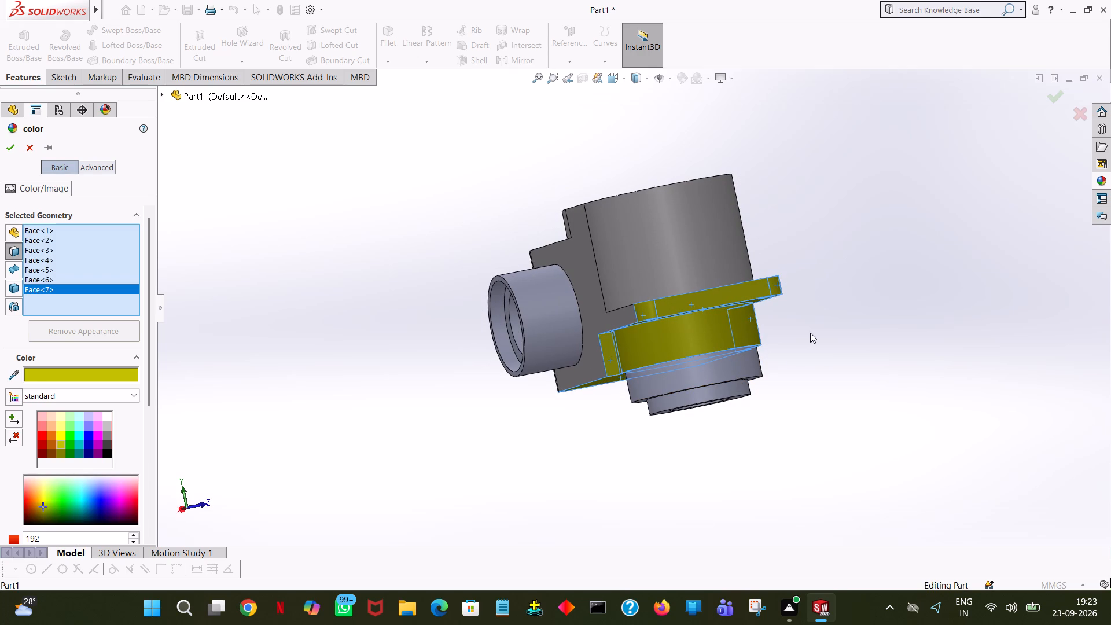
pyautogui.moveTo(807, 333); pyautogui.dragTo(772, 327, button='middle')
pyautogui.middleClick(776, 359)
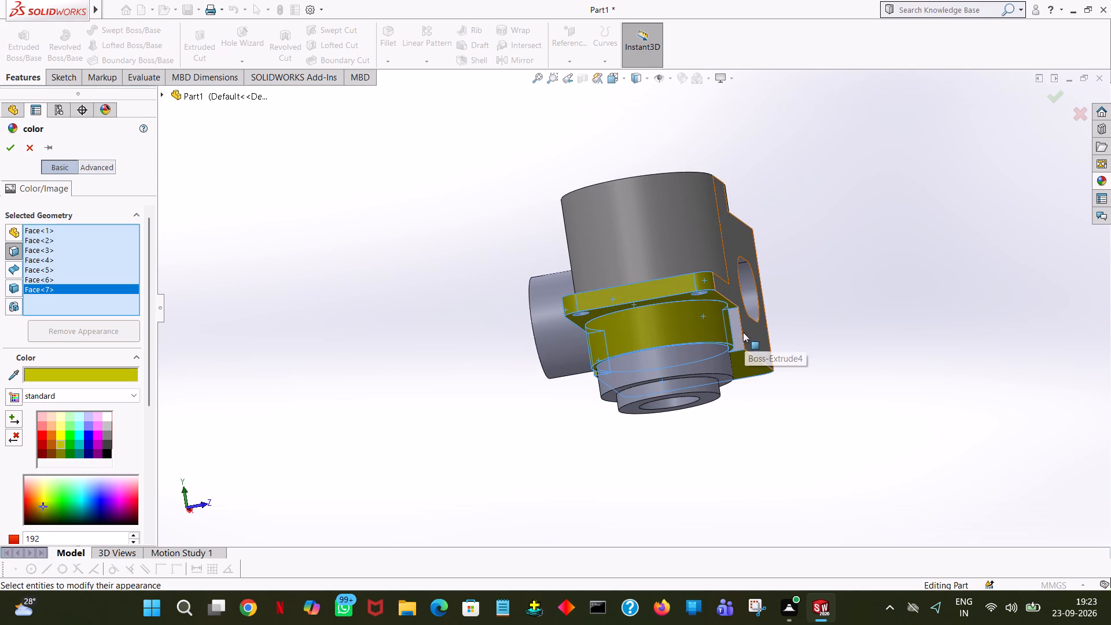
pyautogui.click(738, 328)
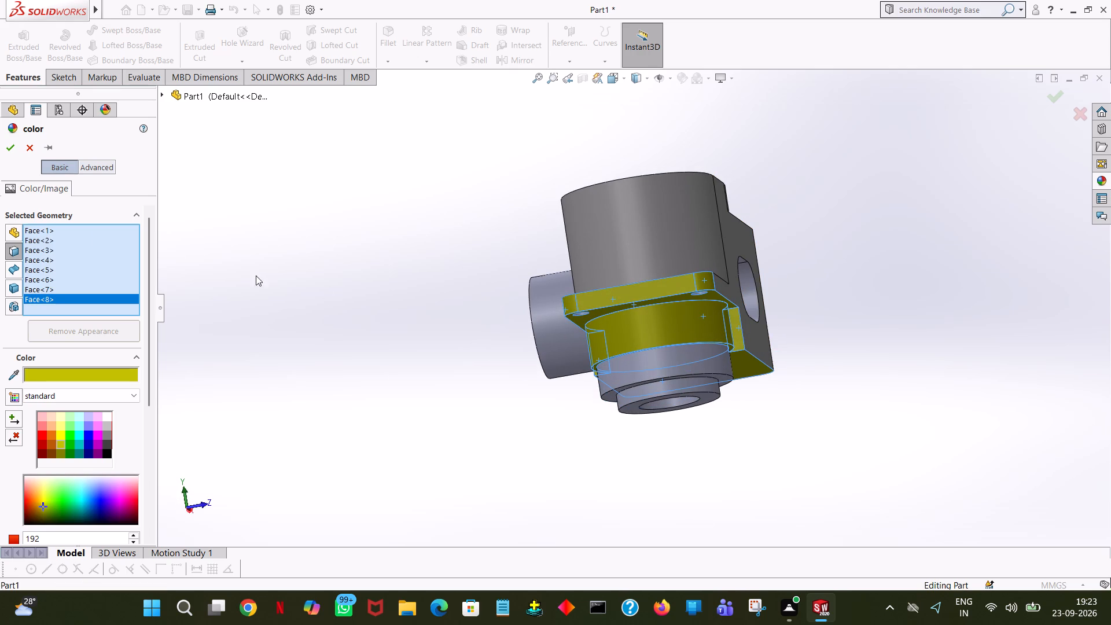
pyautogui.click(14, 150)
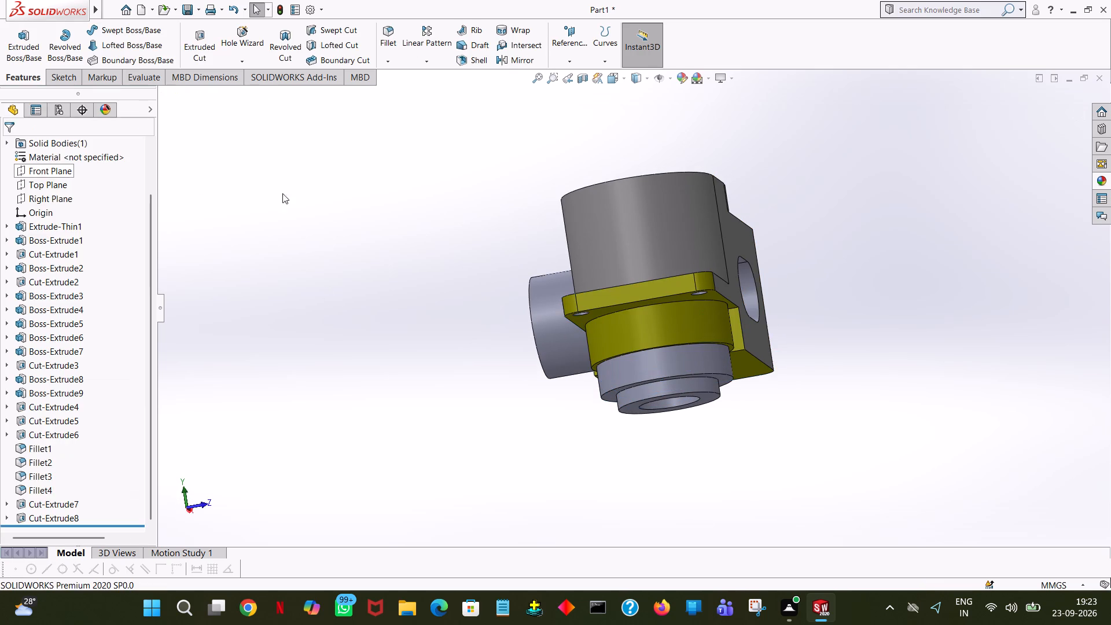
# Start a face-only appearance in the standard palette's black on the rectangular body's top face and the slot-shaped boss's top rim.
pyautogui.click(354, 218)
pyautogui.moveTo(354, 231); pyautogui.dragTo(462, 280, button='middle')
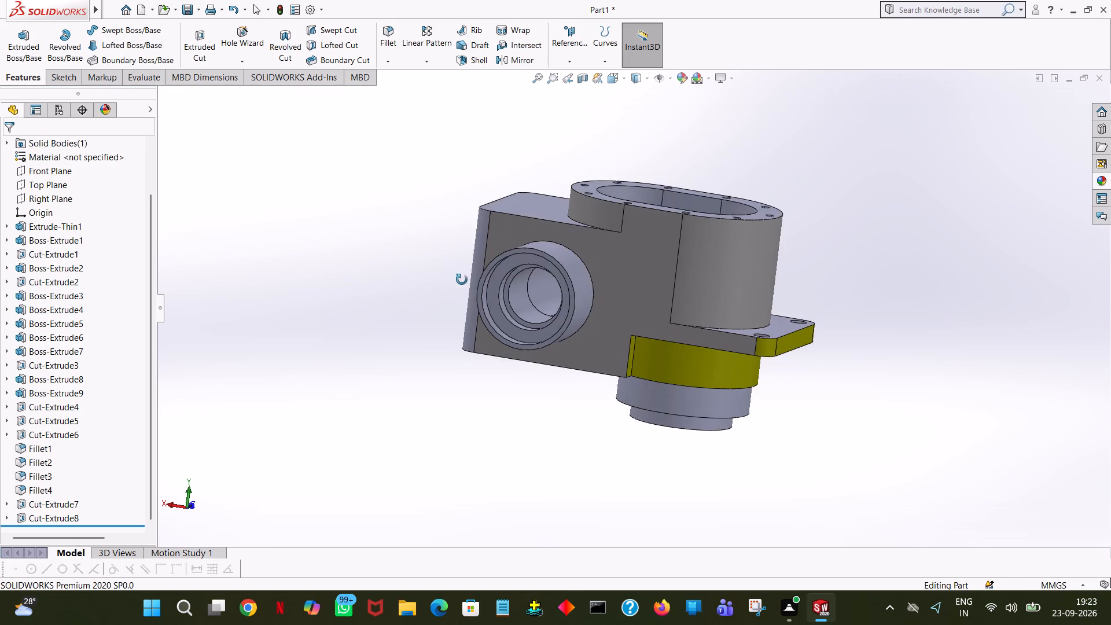
pyautogui.moveTo(462, 280); pyautogui.dragTo(523, 317, button='middle')
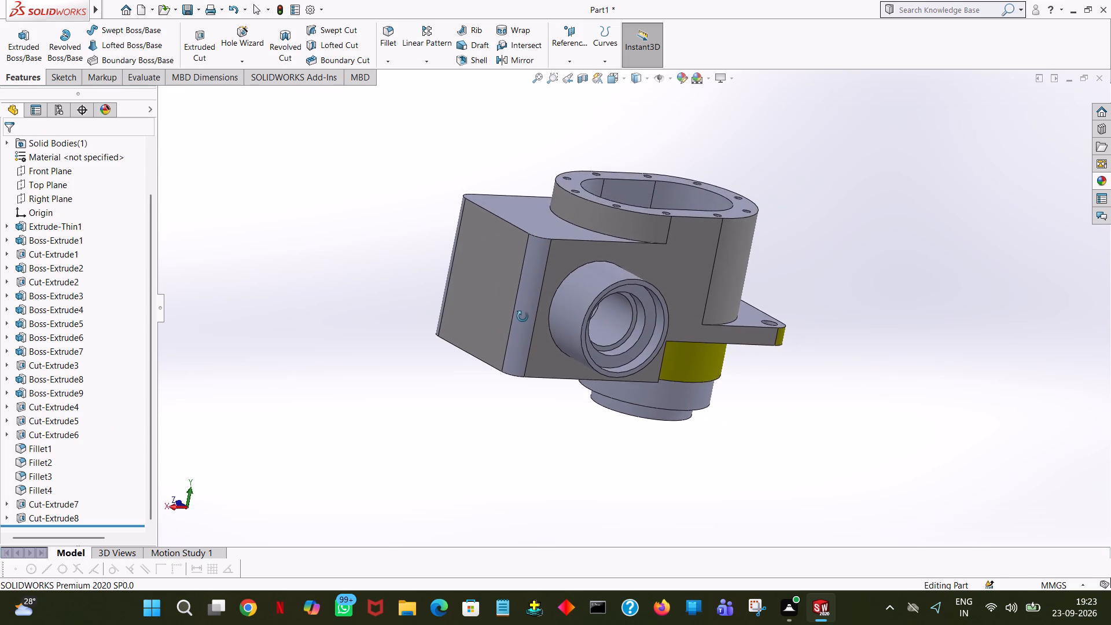
pyautogui.moveTo(523, 317); pyautogui.dragTo(519, 409, button='middle')
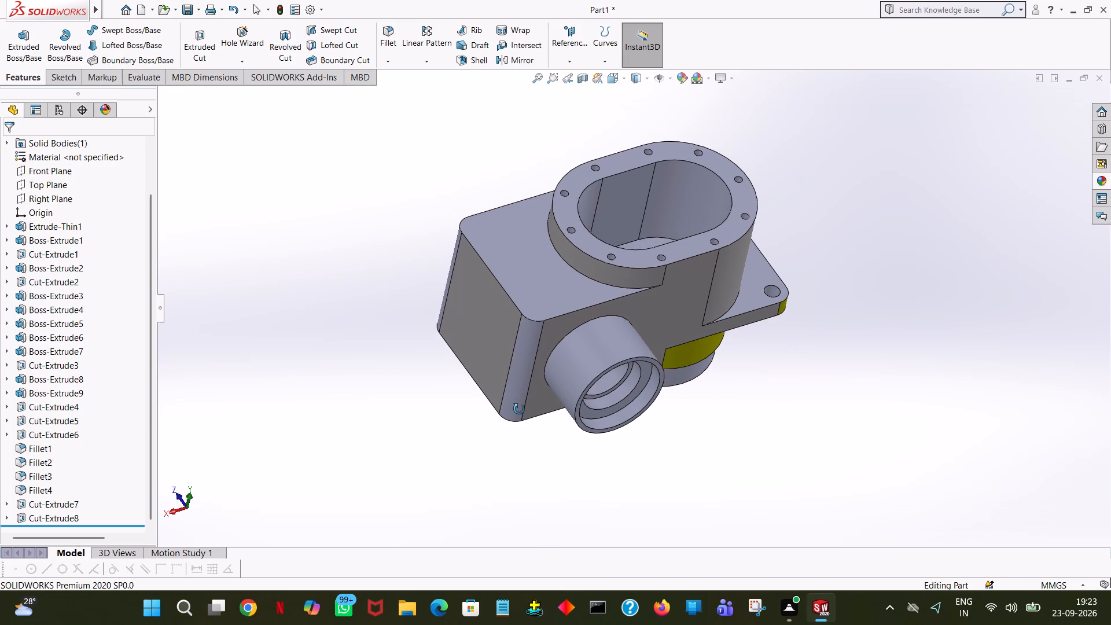
pyautogui.moveTo(519, 409); pyautogui.dragTo(513, 434, button='middle')
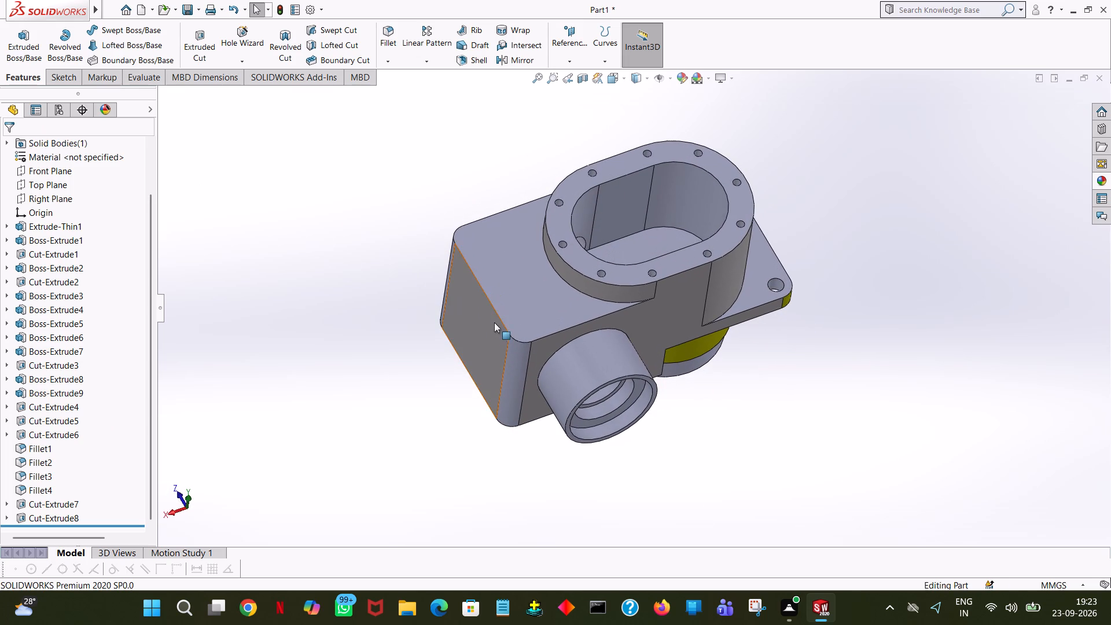
pyautogui.click(517, 263)
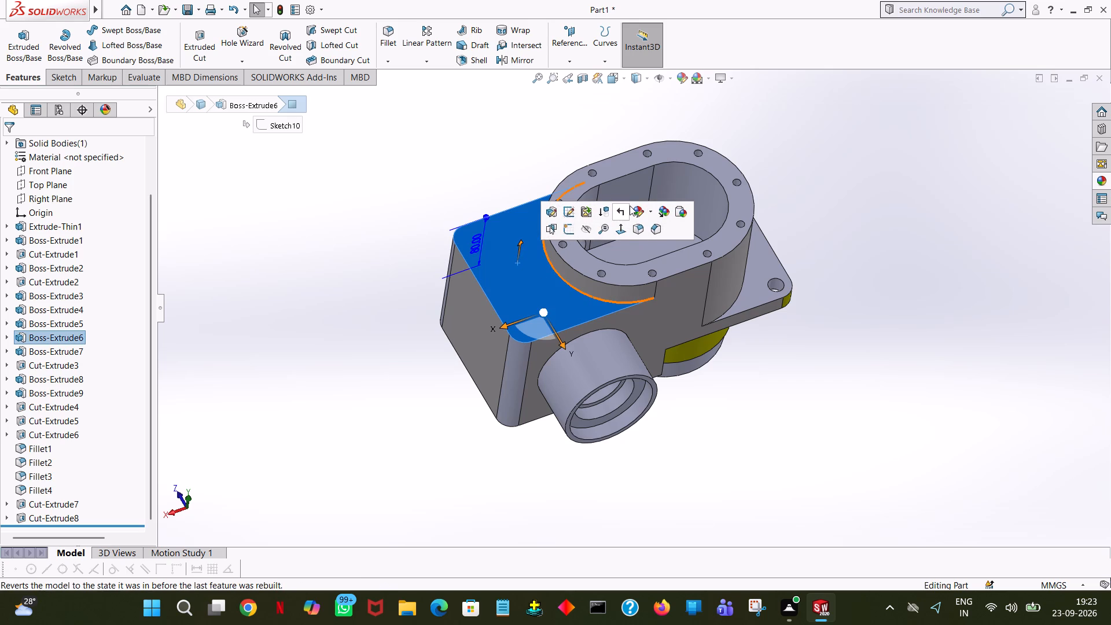
pyautogui.click(630, 205)
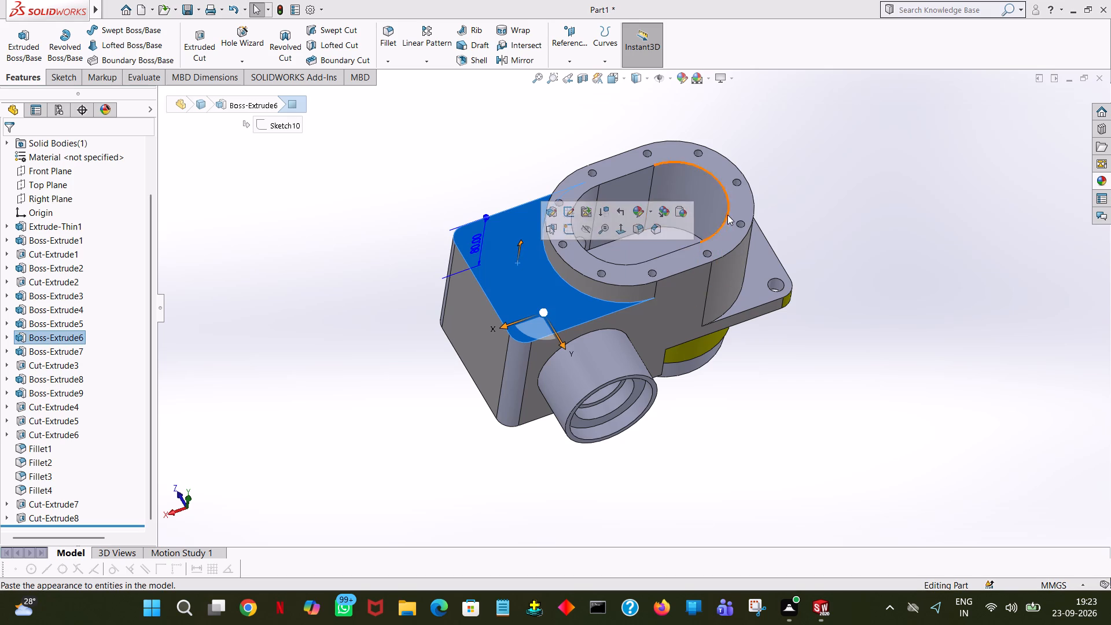
pyautogui.click(641, 211)
pyautogui.click(652, 236)
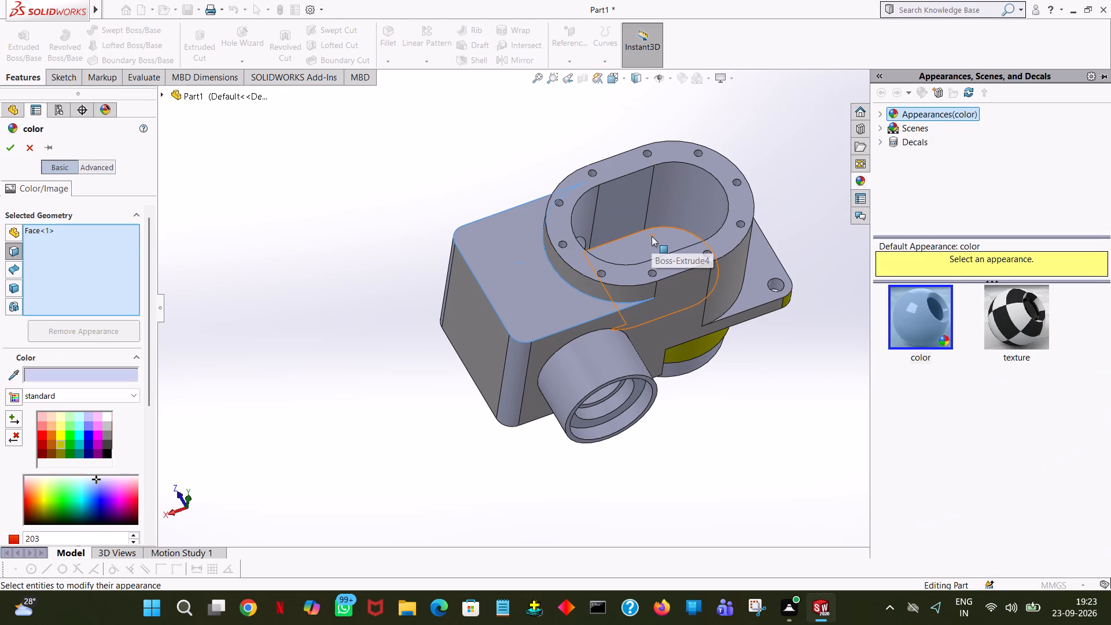
pyautogui.click(109, 453)
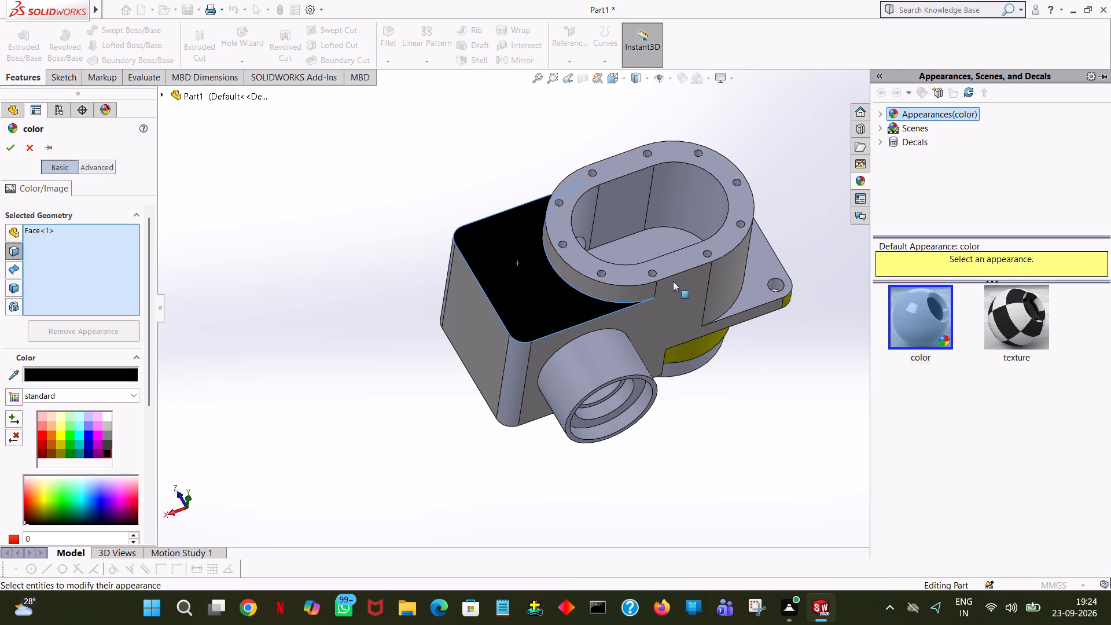
pyautogui.moveTo(886, 440); pyautogui.dragTo(867, 440, button='middle')
pyautogui.moveTo(782, 451); pyautogui.dragTo(818, 328, button='middle')
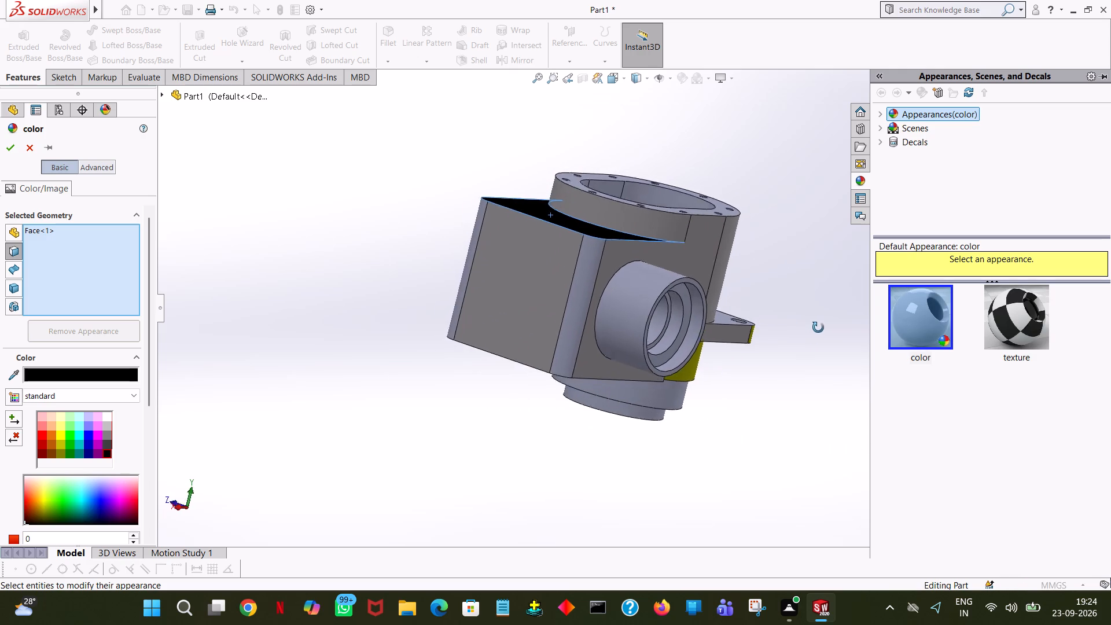
pyautogui.moveTo(818, 328); pyautogui.dragTo(812, 388, button='middle')
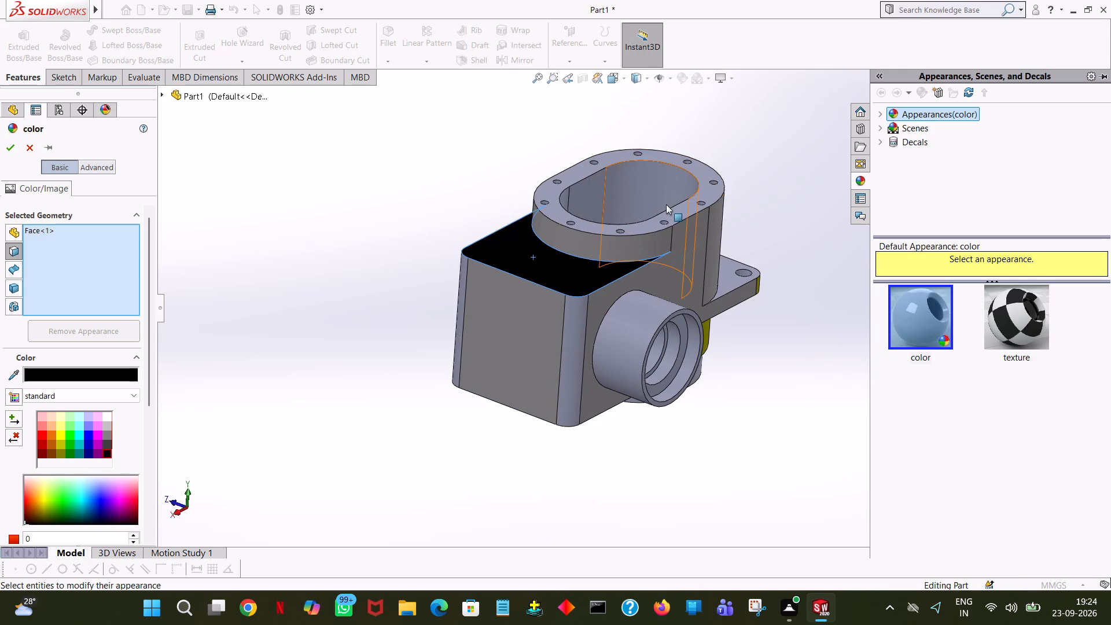
pyautogui.click(675, 216)
# Add the flat inner wall around the side port's bore and the floor of the boss cavity to the black appearance selection.
pyautogui.moveTo(790, 338); pyautogui.dragTo(790, 339, button='middle')
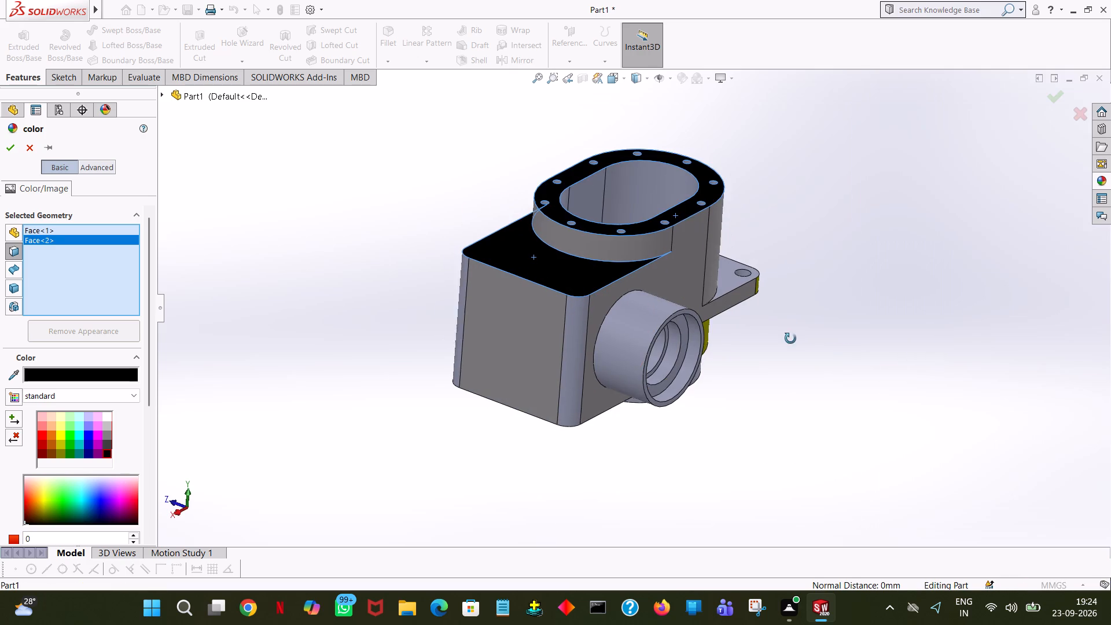
pyautogui.moveTo(790, 339); pyautogui.dragTo(1046, 302, button='middle')
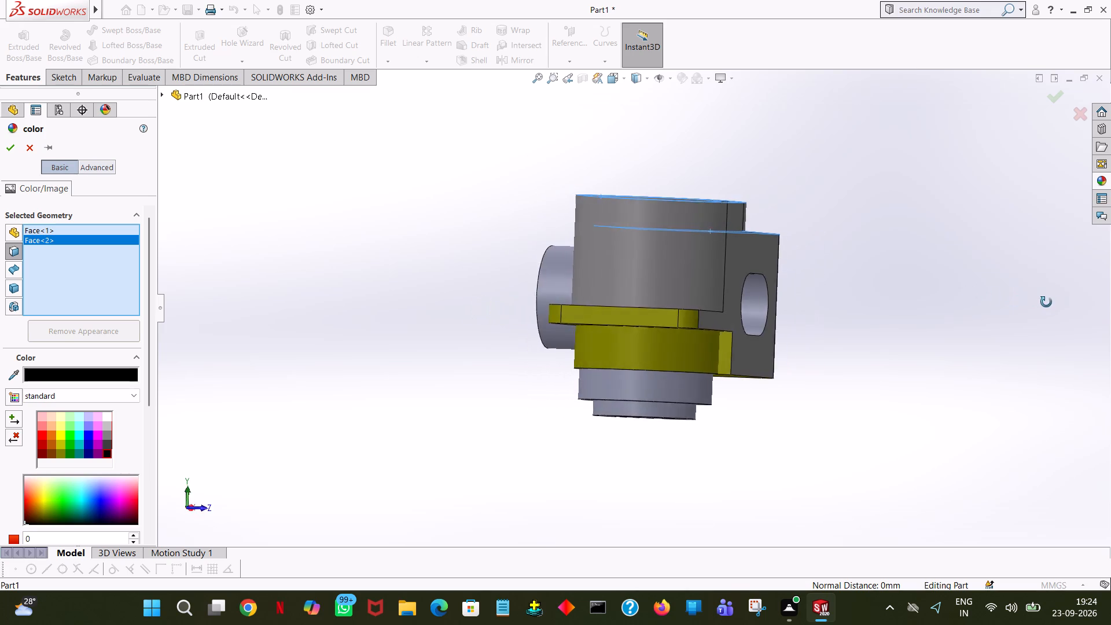
pyautogui.moveTo(1046, 302); pyautogui.dragTo(951, 312, button='middle')
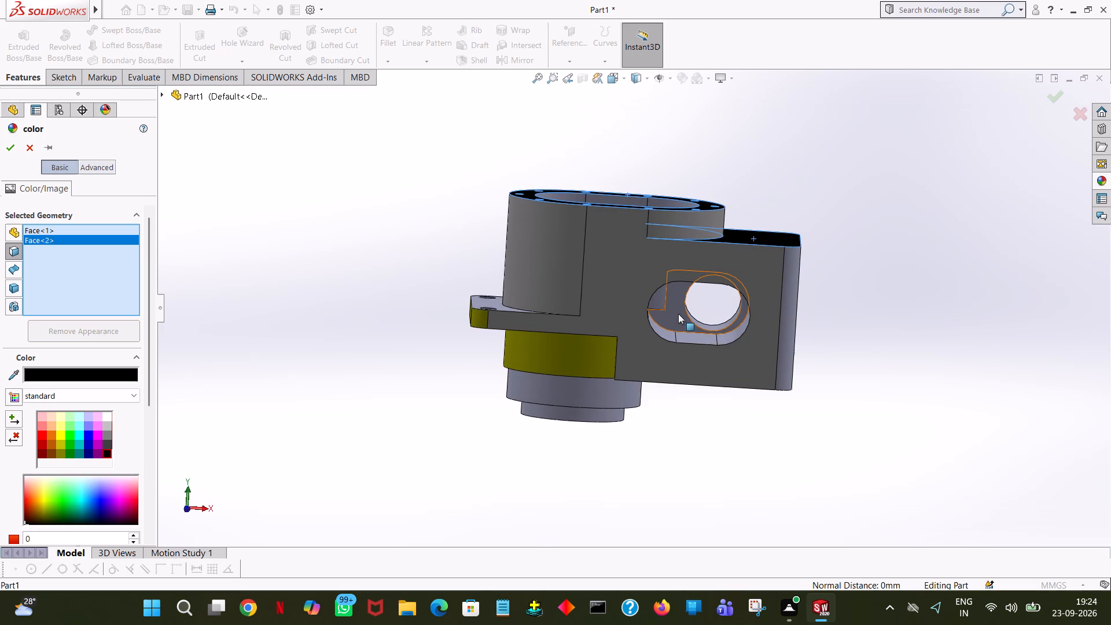
pyautogui.click(678, 314)
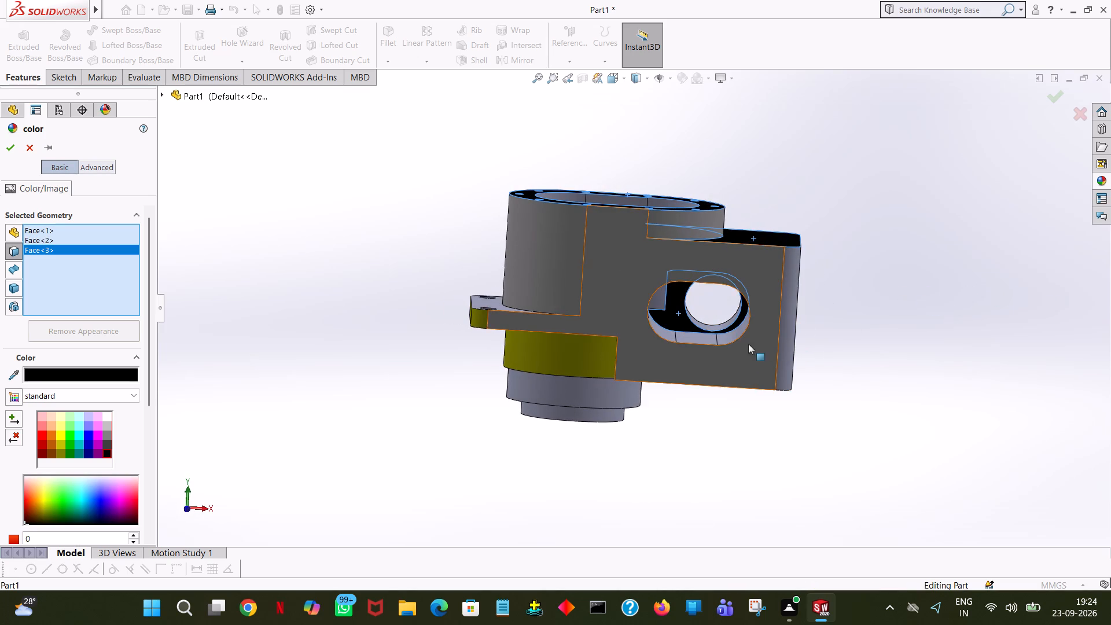
pyautogui.moveTo(746, 344); pyautogui.dragTo(704, 347, button='middle')
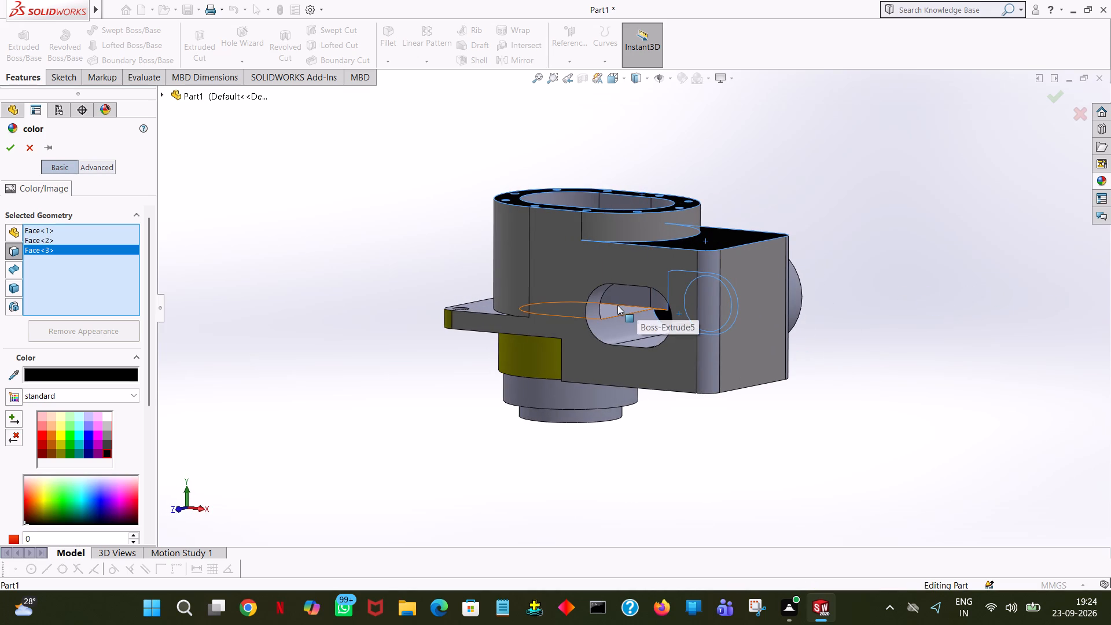
pyautogui.click(625, 306)
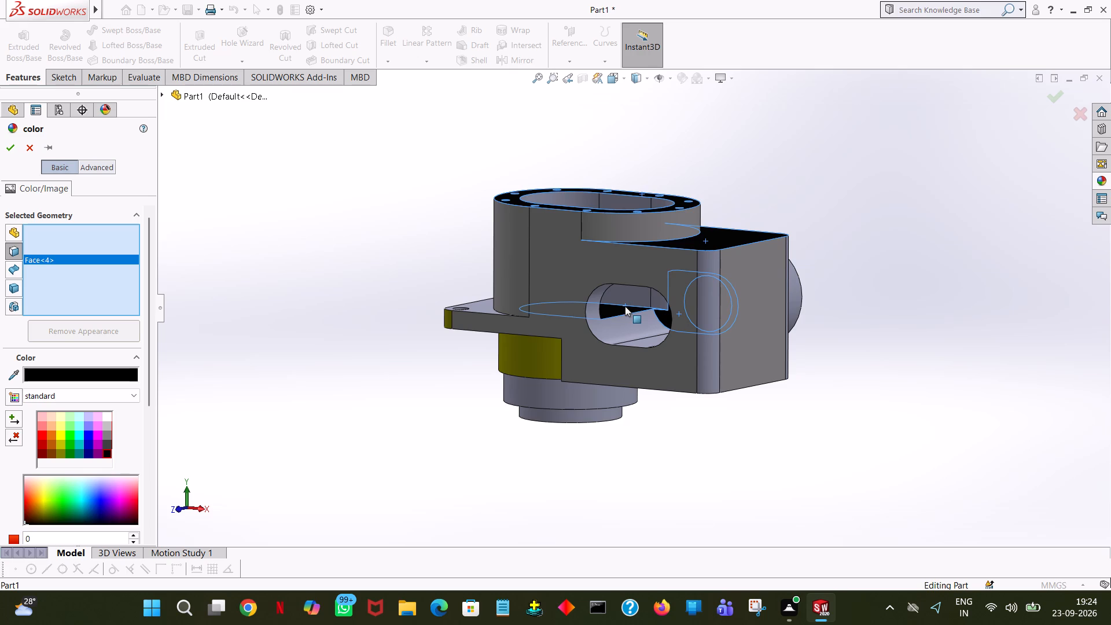
pyautogui.click(625, 296)
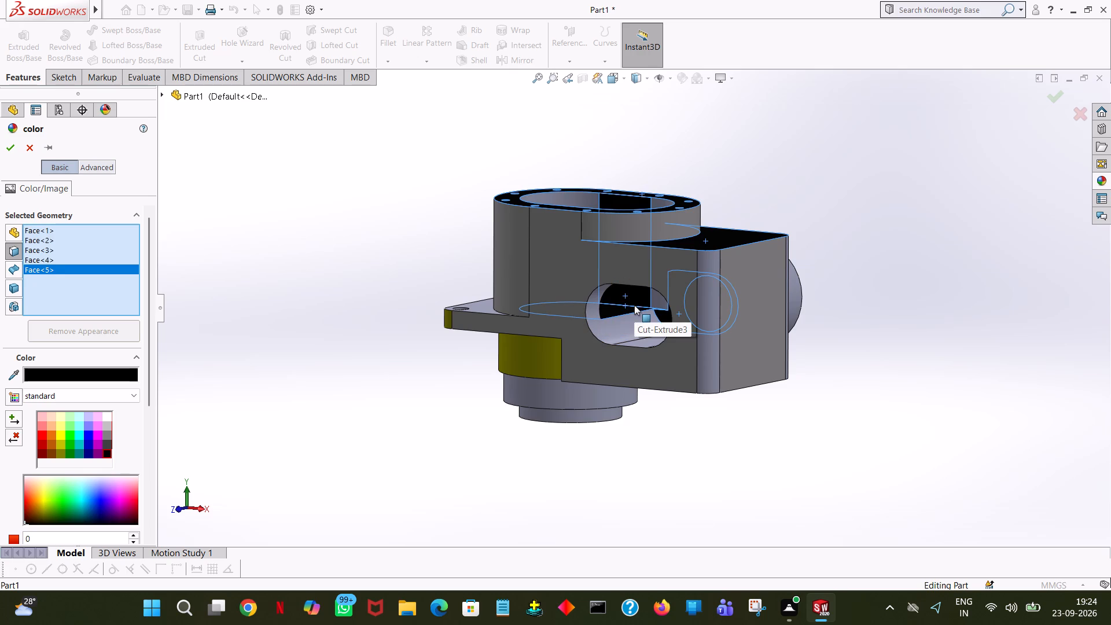
pyautogui.click(634, 302)
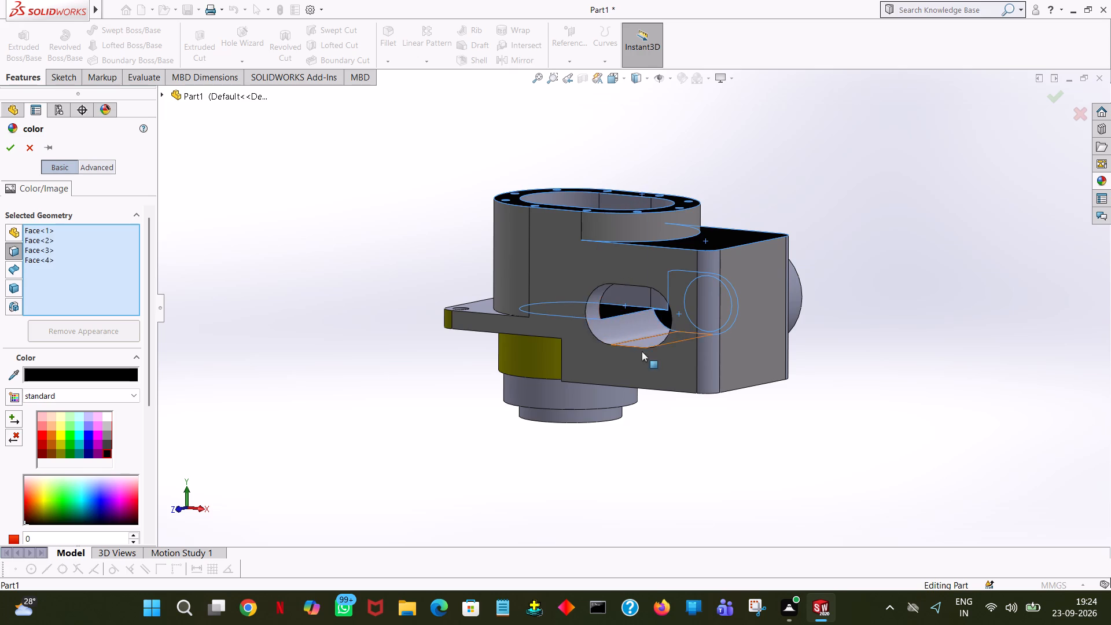
# Add the side slot's two curved end walls, its flat lower wall and the side port's bore to the black appearance selection.
pyautogui.moveTo(646, 362); pyautogui.dragTo(727, 373, button='middle')
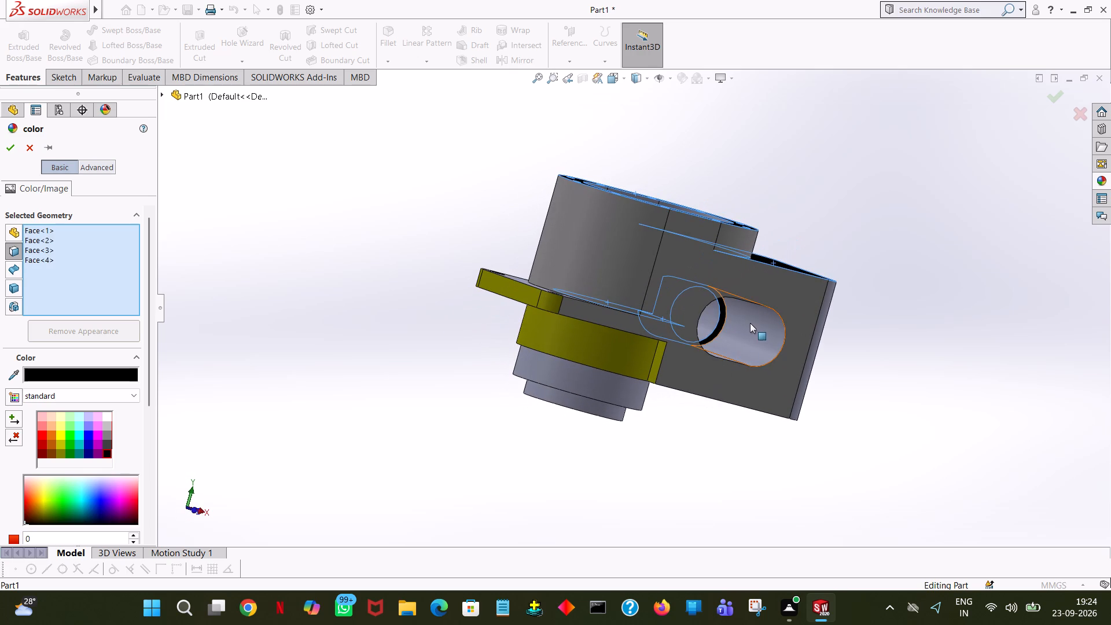
pyautogui.click(750, 323)
pyautogui.moveTo(755, 334); pyautogui.dragTo(720, 331, button='middle')
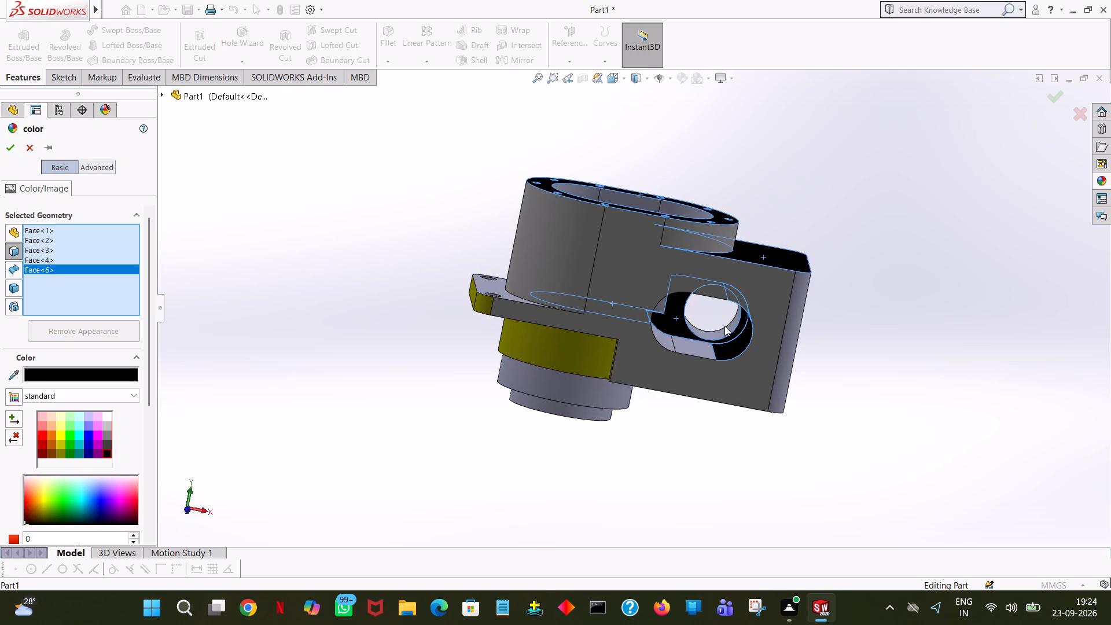
pyautogui.click(724, 326)
pyautogui.click(724, 331)
pyautogui.moveTo(717, 332); pyautogui.dragTo(702, 332, button='middle')
pyautogui.click(691, 345)
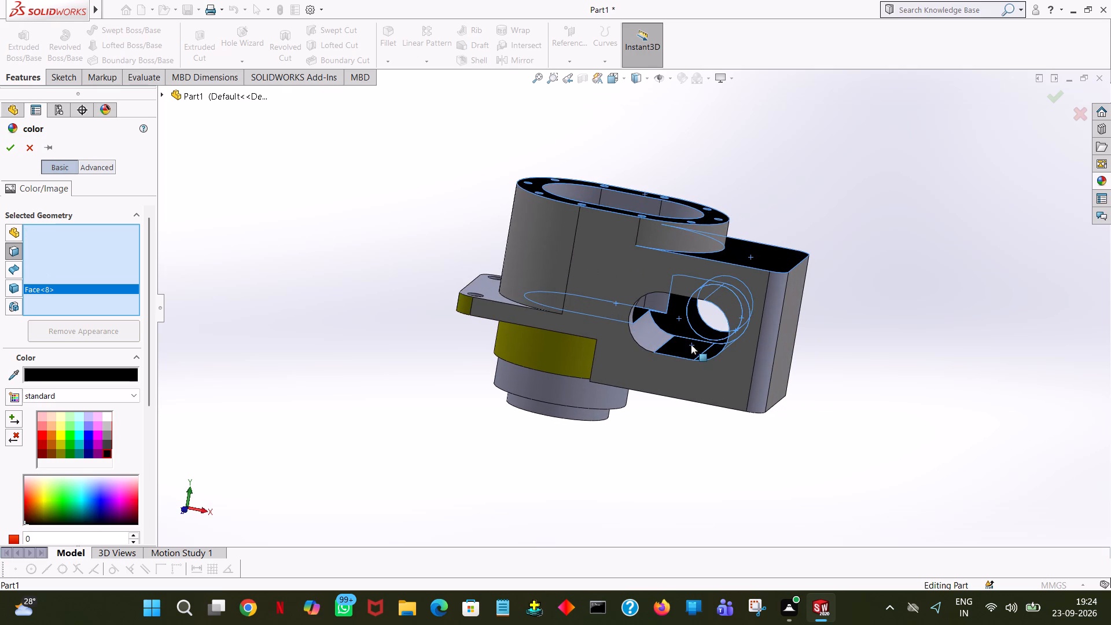
pyautogui.click(654, 337)
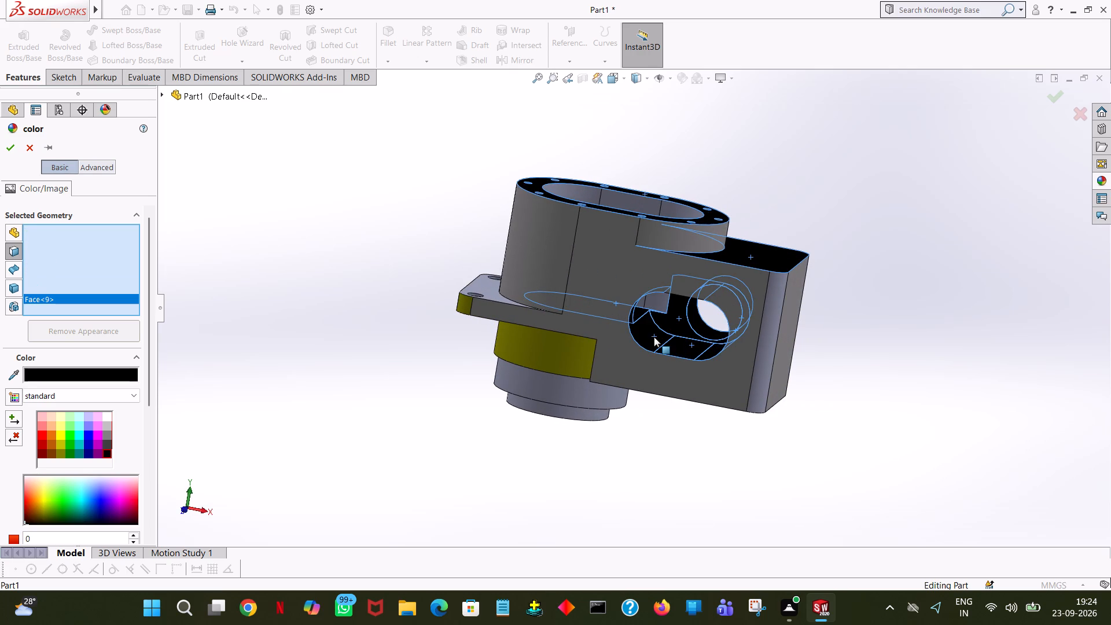
# Add the side slot's flat upper wall to the black appearance selection and apply the appearance.
pyautogui.moveTo(654, 336); pyautogui.dragTo(683, 197, button='middle')
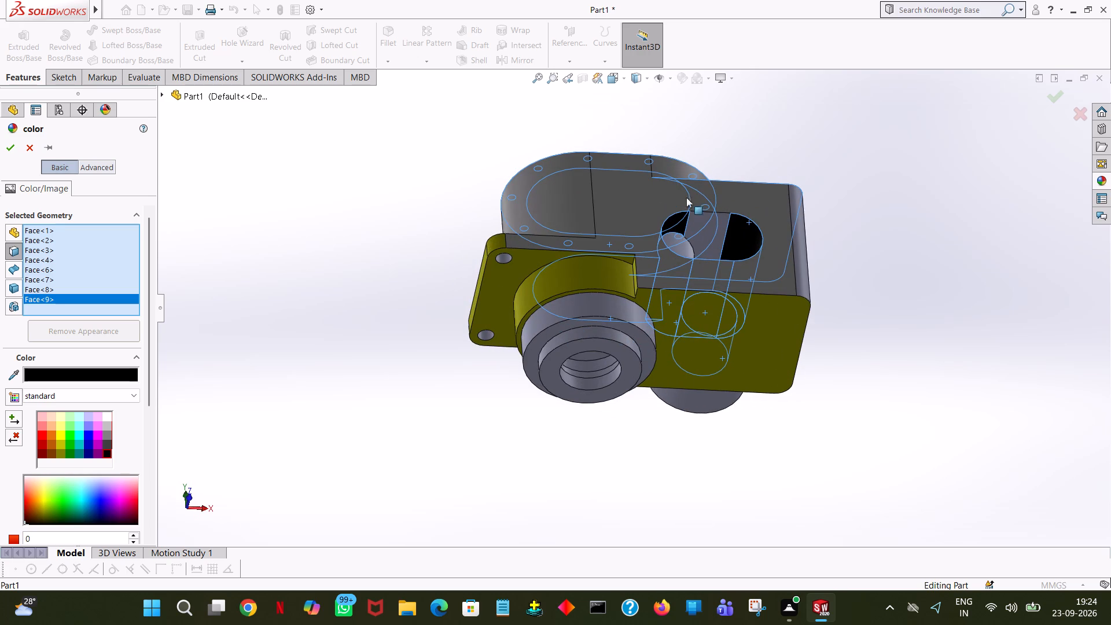
pyautogui.click(715, 234)
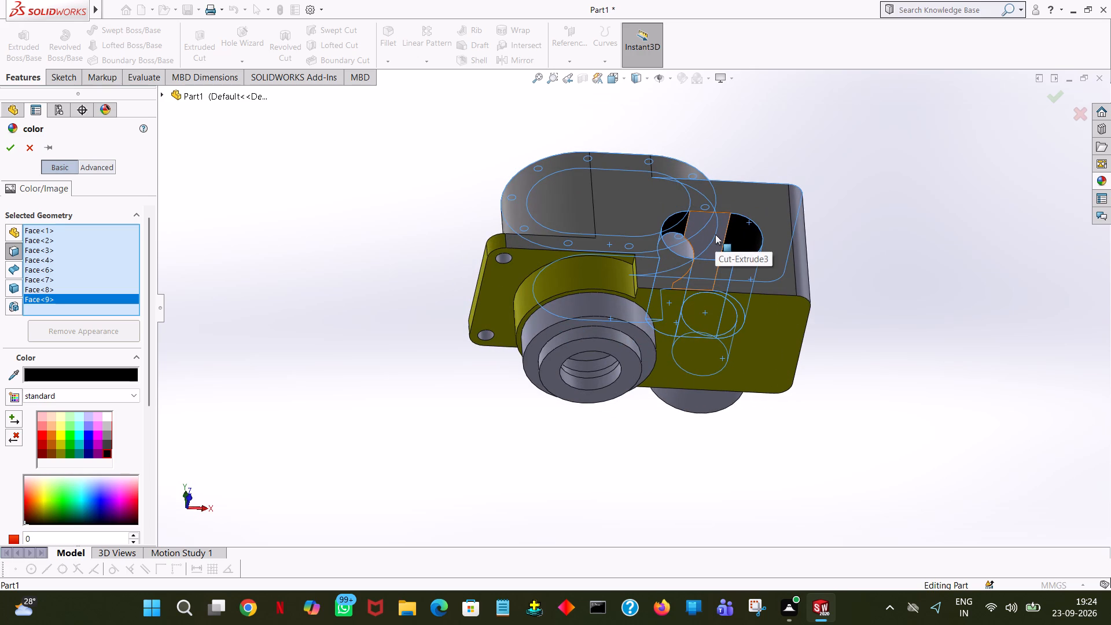
pyautogui.moveTo(717, 216); pyautogui.dragTo(693, 297, button='middle')
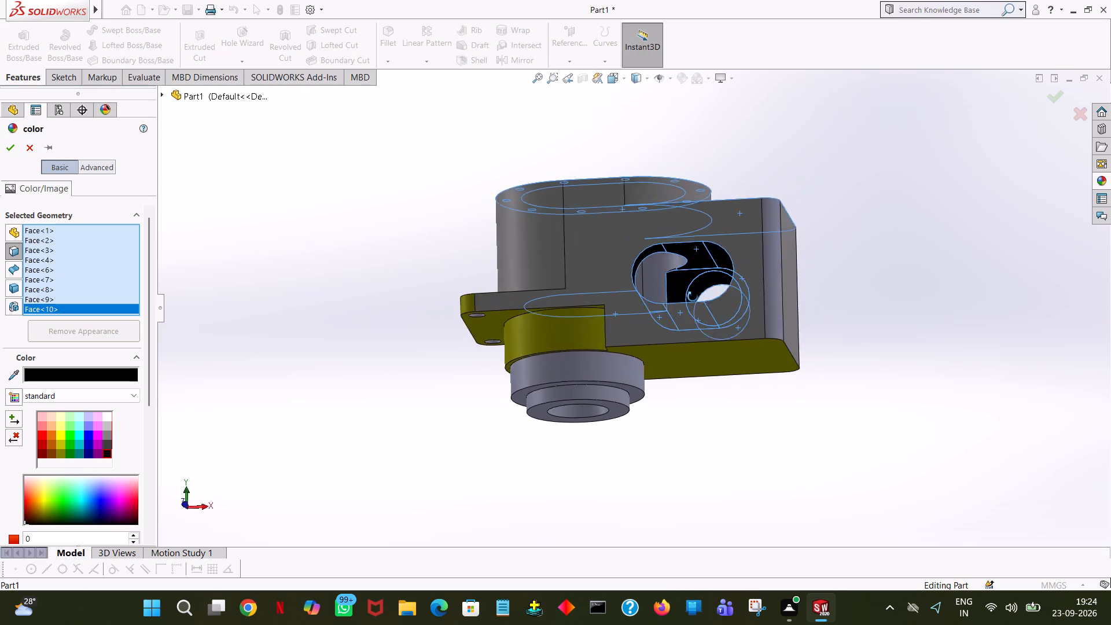
pyautogui.moveTo(693, 297); pyautogui.dragTo(675, 295, button='middle')
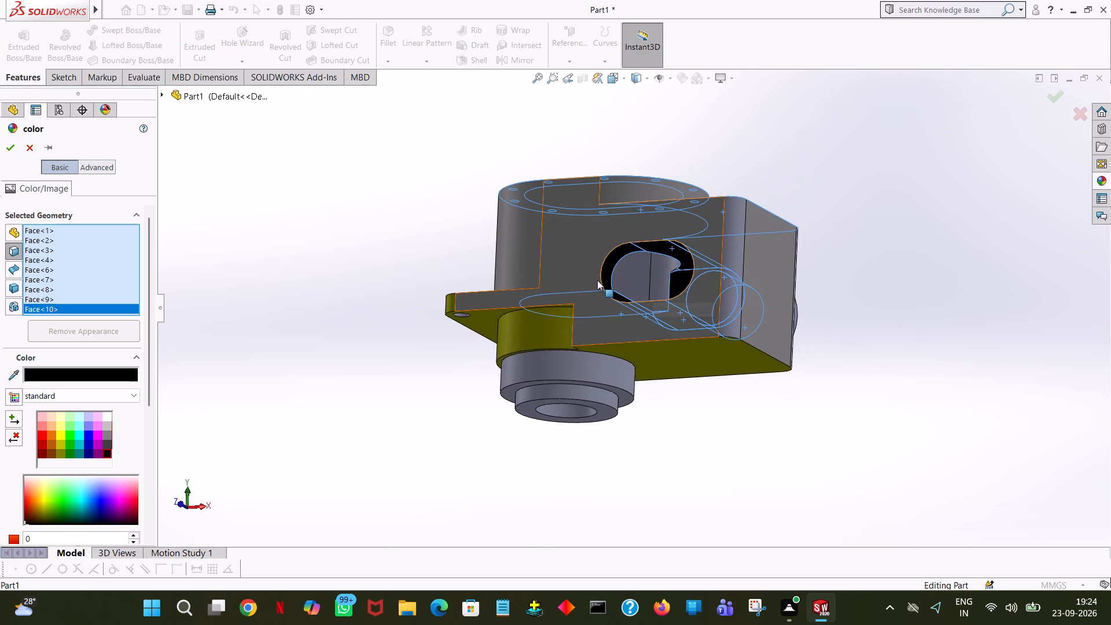
pyautogui.moveTo(605, 273); pyautogui.dragTo(646, 572, button='middle')
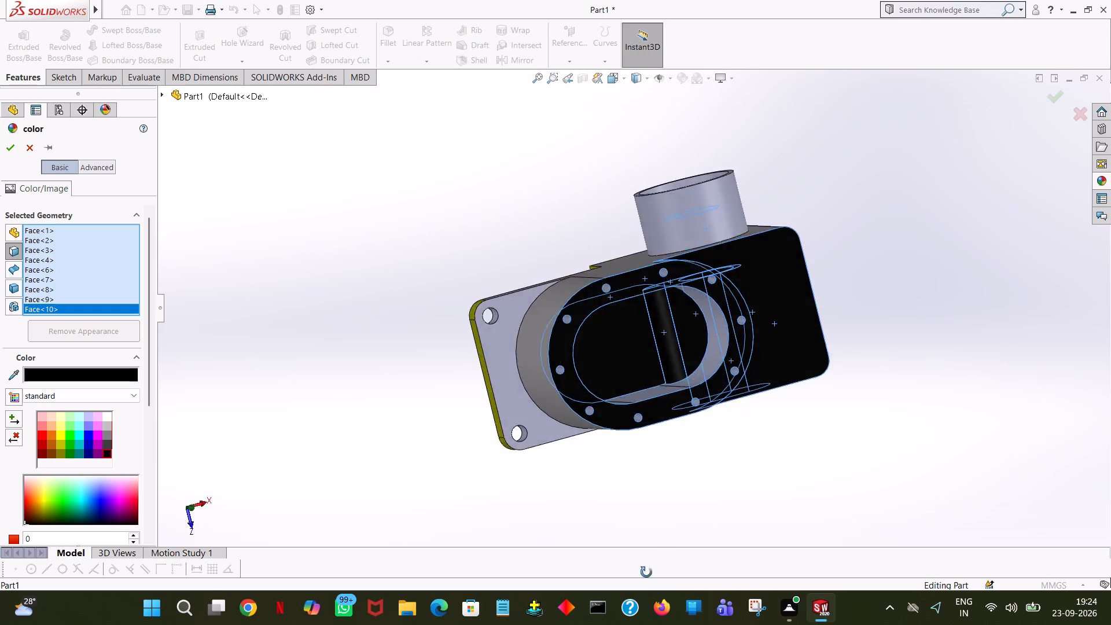
pyautogui.moveTo(646, 572); pyautogui.dragTo(642, 476, button='middle')
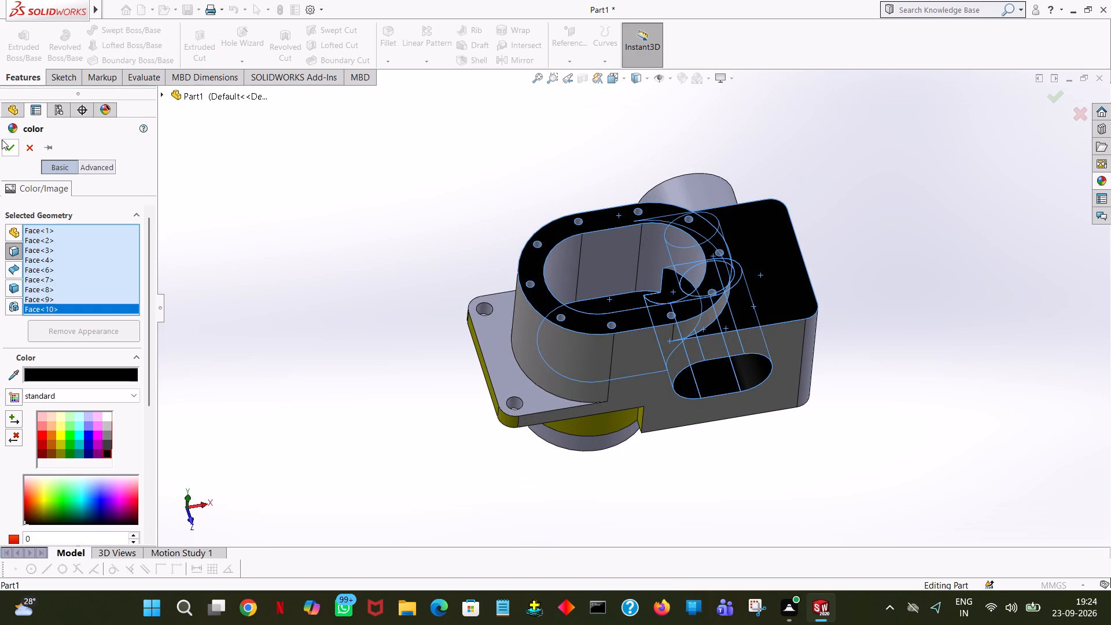
pyautogui.click(2, 139)
pyautogui.click(933, 149)
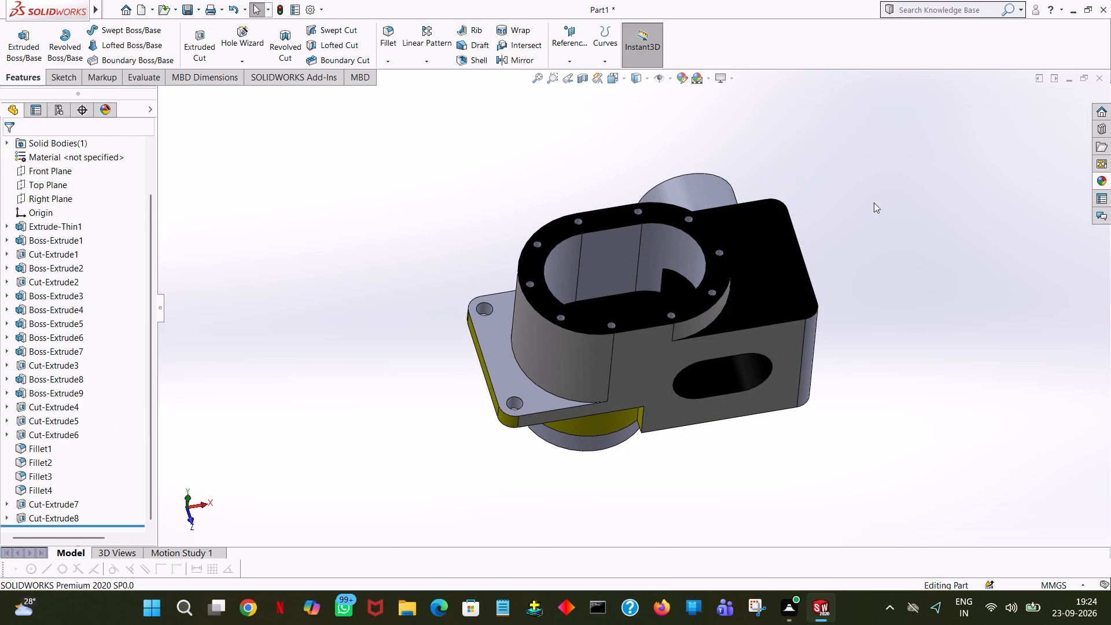
# Start a face-only appearance in the standard palette's blue on the rectangular body's two rounded vertical corners.
pyautogui.moveTo(871, 205); pyautogui.dragTo(781, 93, button='middle')
pyautogui.moveTo(665, 150); pyautogui.dragTo(524, 183, button='middle')
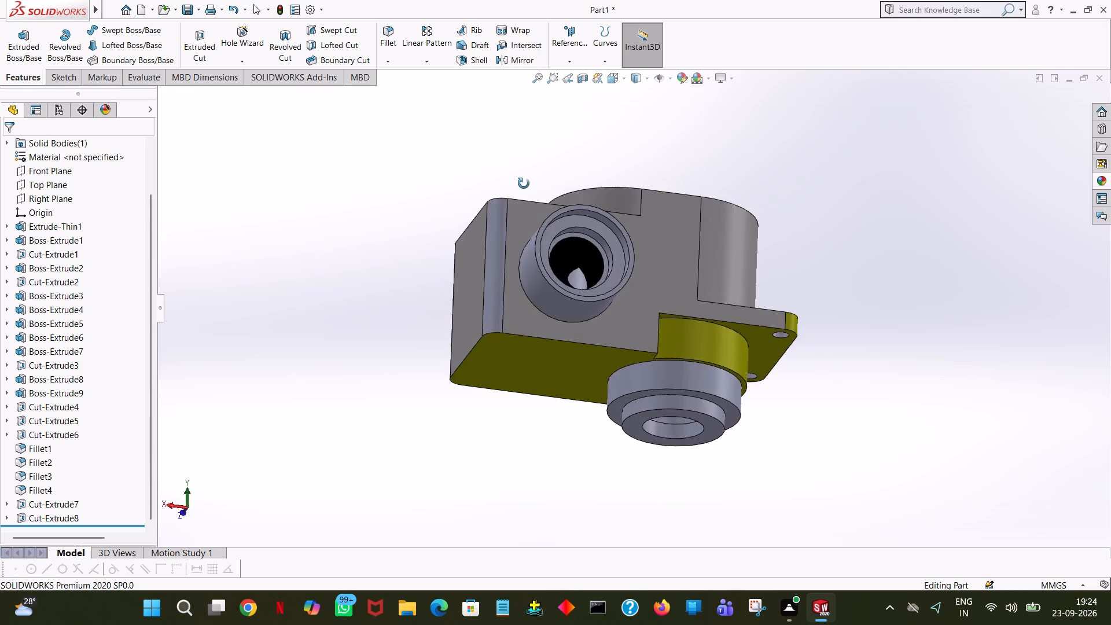
pyautogui.moveTo(524, 183); pyautogui.dragTo(645, 194, button='middle')
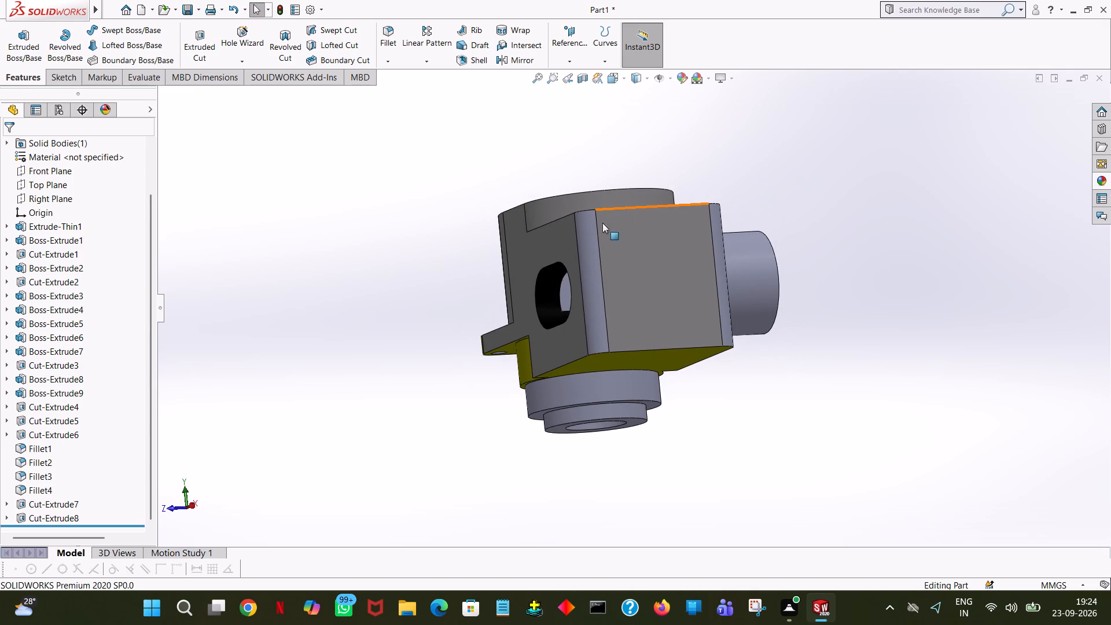
pyautogui.click(585, 263)
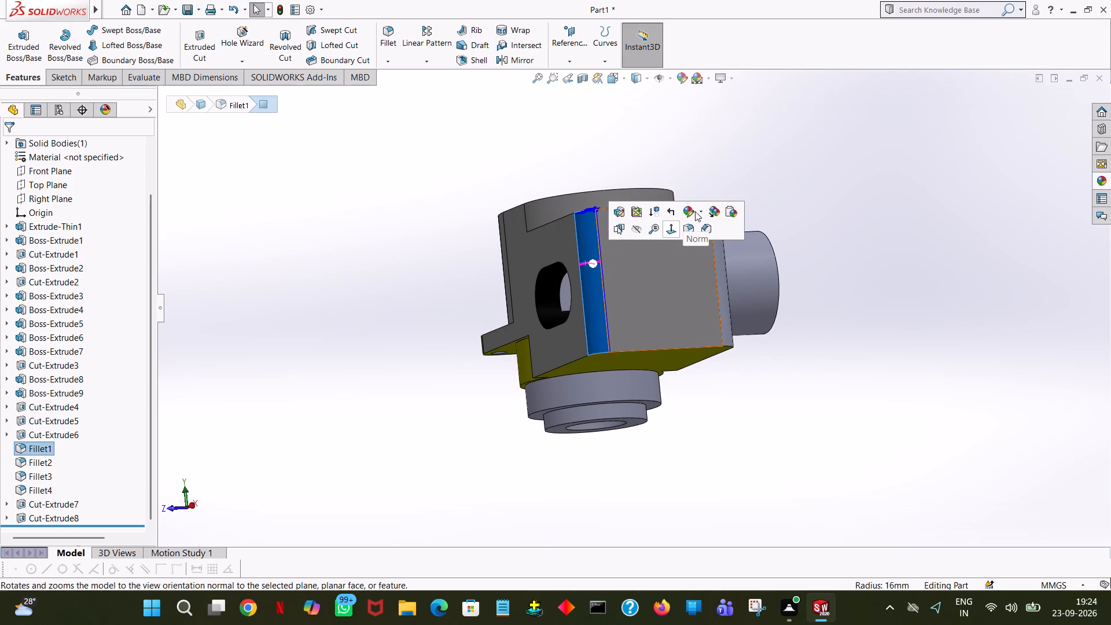
pyautogui.click(695, 211)
pyautogui.click(700, 237)
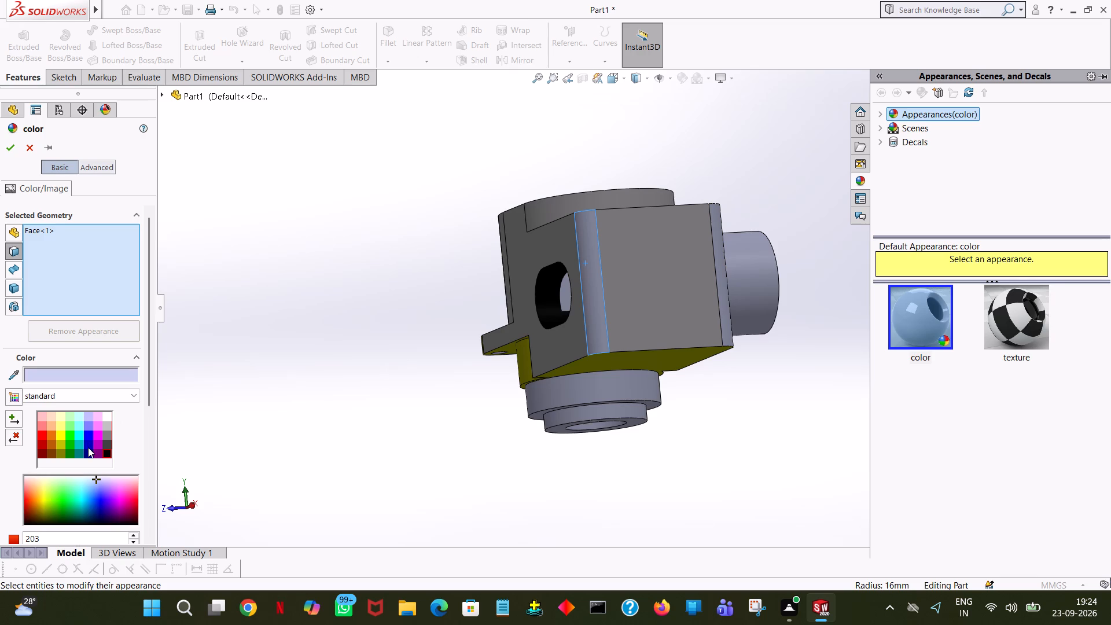
pyautogui.click(87, 437)
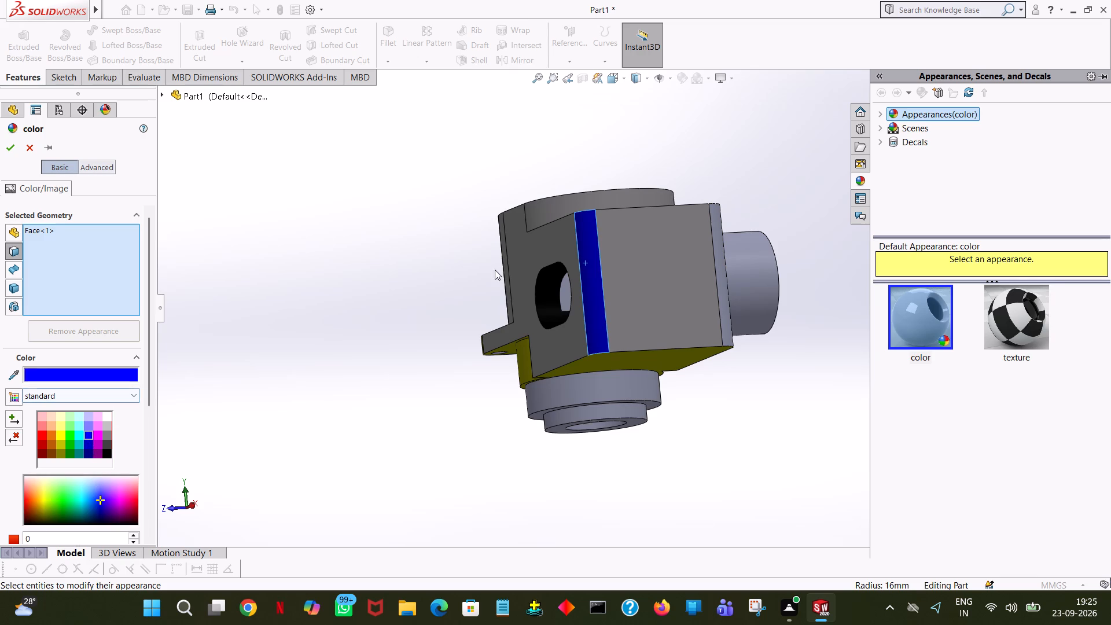
pyautogui.click(720, 286)
# Add the walls of the mounting flange's two corner bolt holes to the blue appearance selection.
pyautogui.moveTo(663, 299); pyautogui.dragTo(584, 220, button='middle')
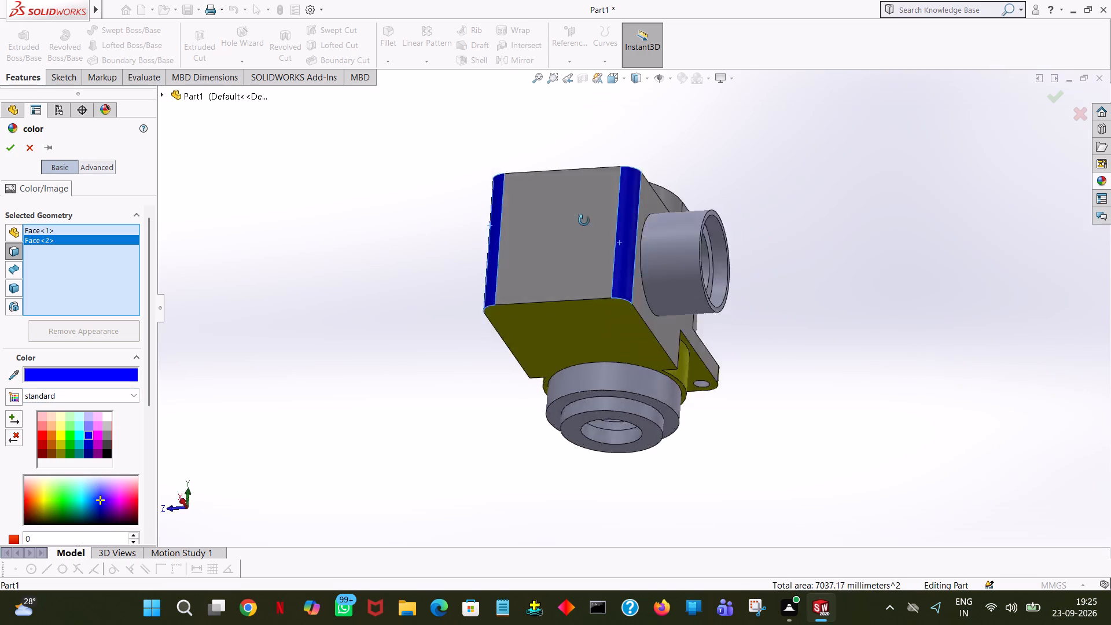
pyautogui.moveTo(584, 220); pyautogui.dragTo(439, 95, button='middle')
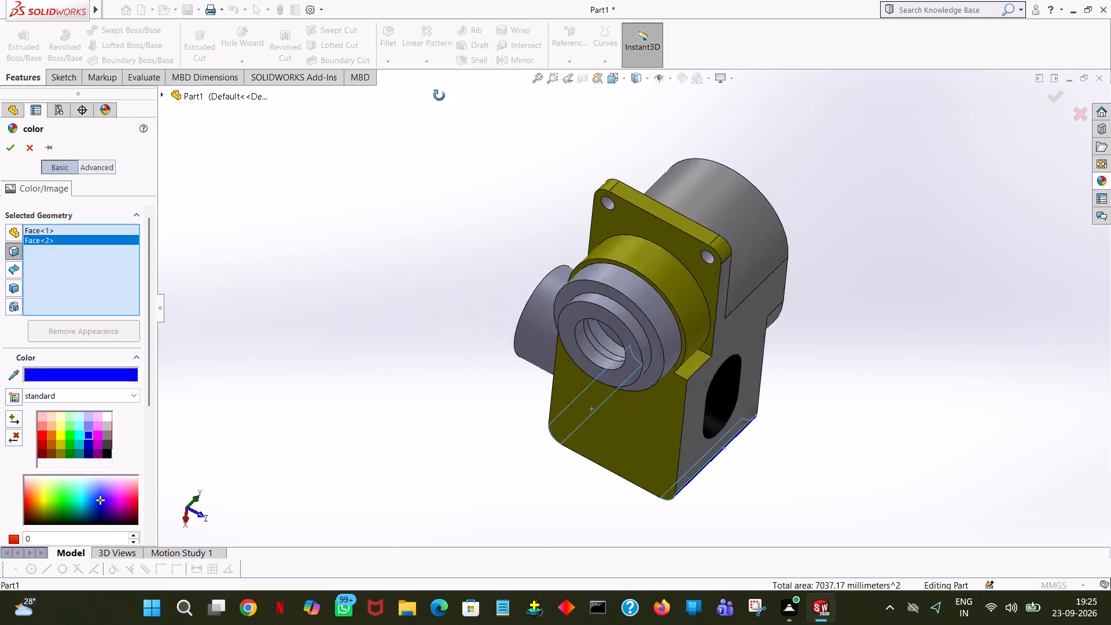
pyautogui.moveTo(439, 95); pyautogui.dragTo(389, 404, button='middle')
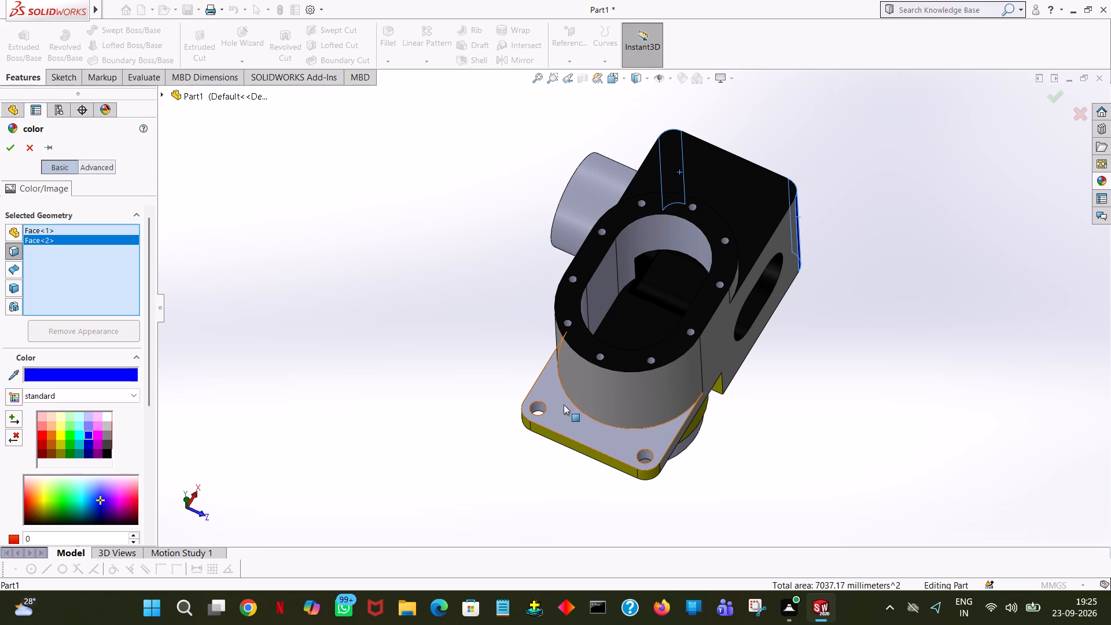
pyautogui.click(535, 405)
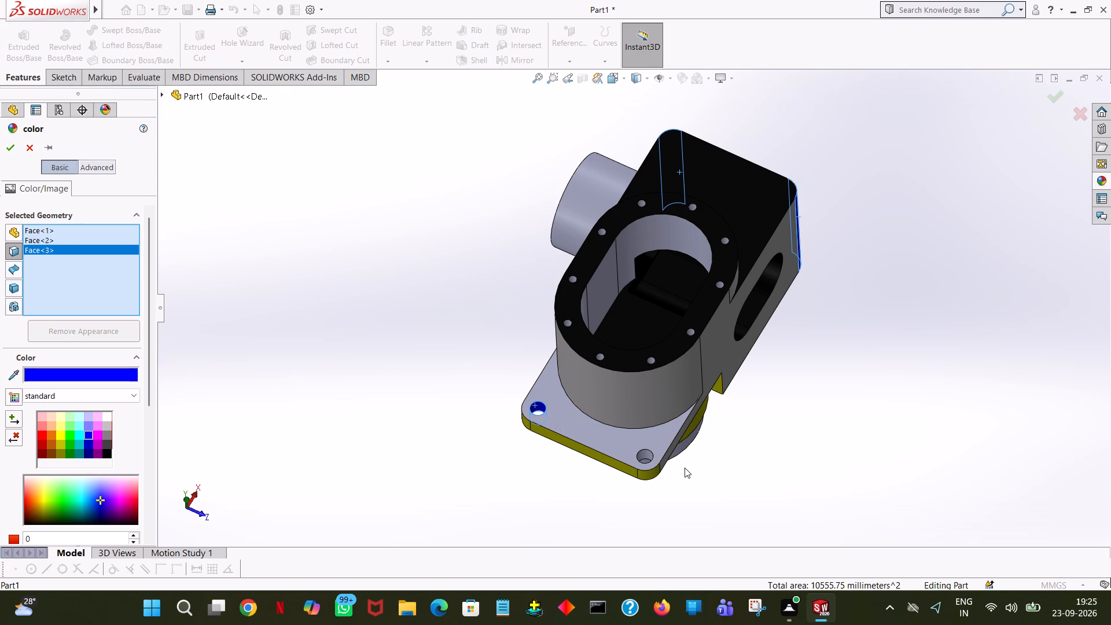
pyautogui.click(648, 454)
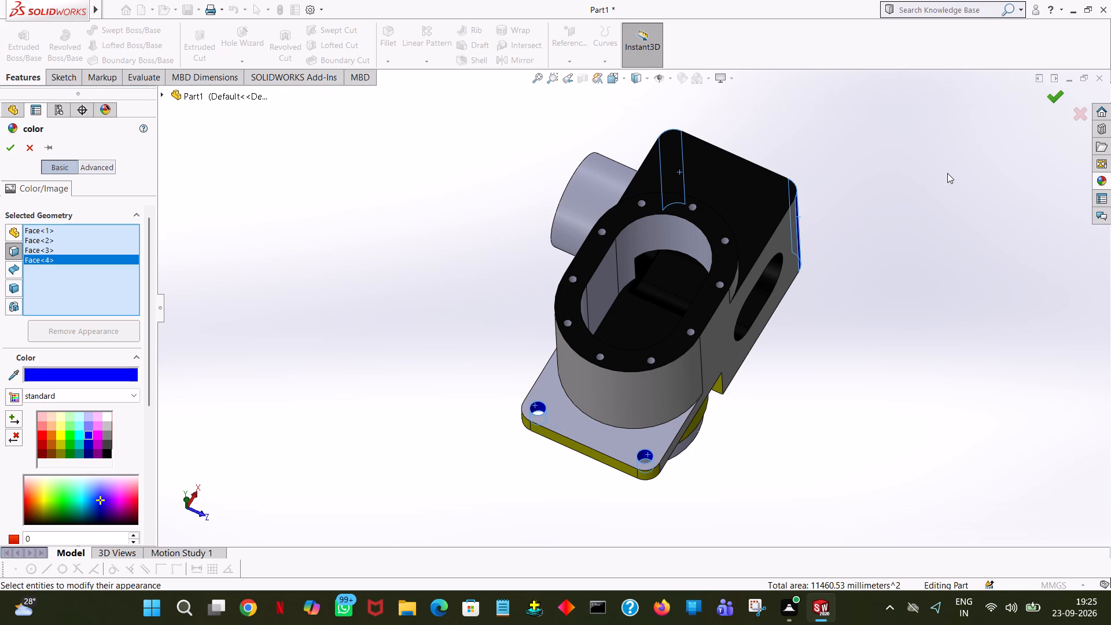
# Add the side port's narrow inner ring around the bore and its outer end rim to the blue selection and apply the appearance.
pyautogui.moveTo(888, 149); pyautogui.dragTo(564, 112, button='middle')
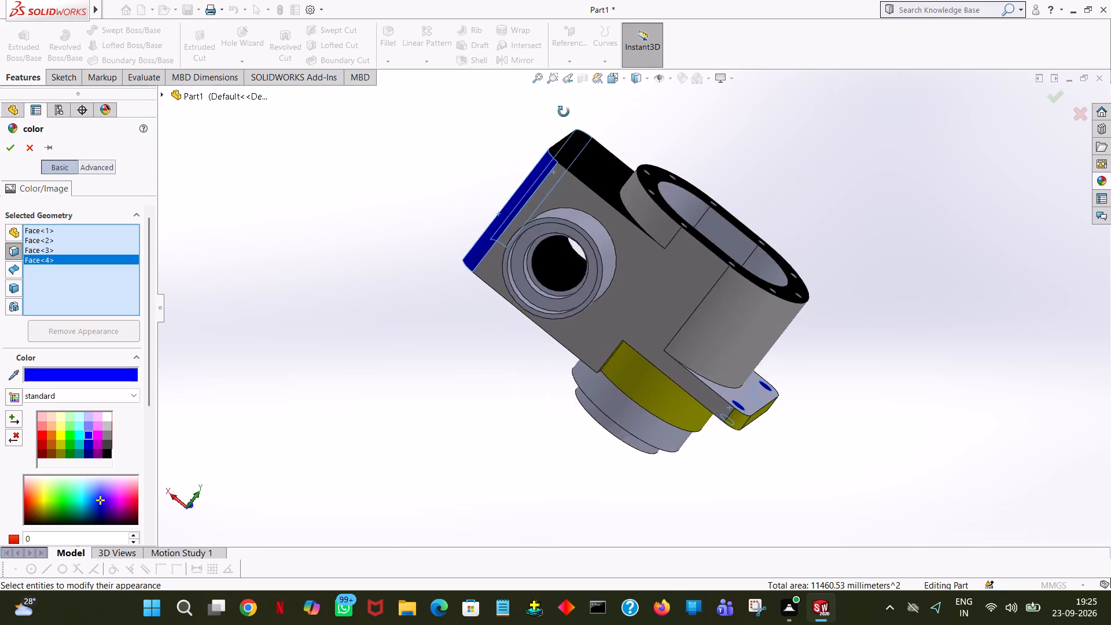
pyautogui.moveTo(564, 112); pyautogui.dragTo(609, 101, button='middle')
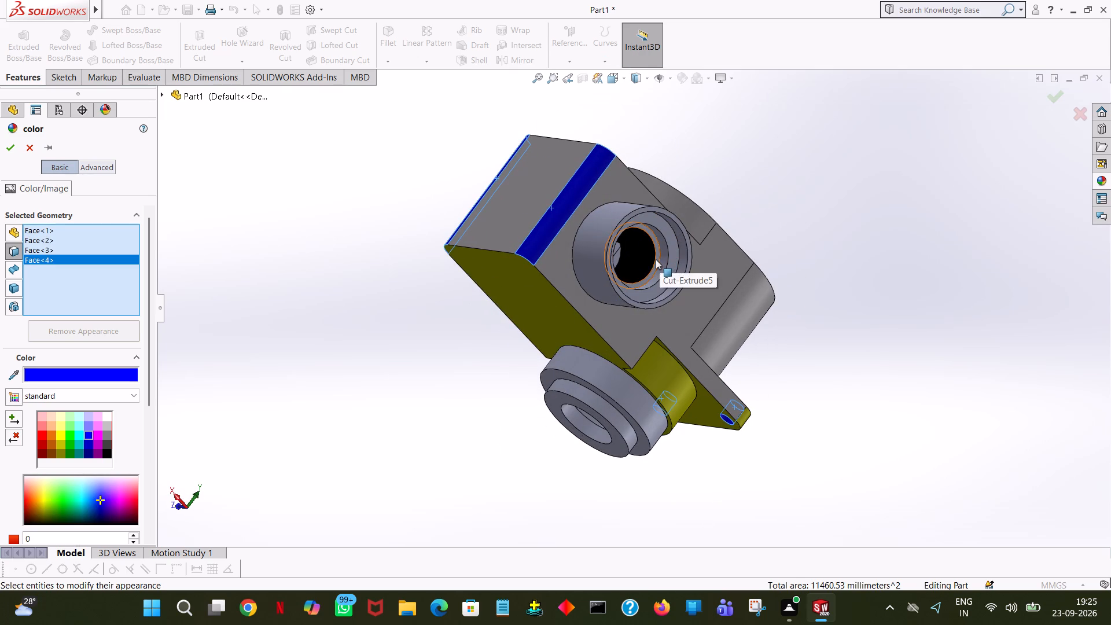
pyautogui.click(656, 260)
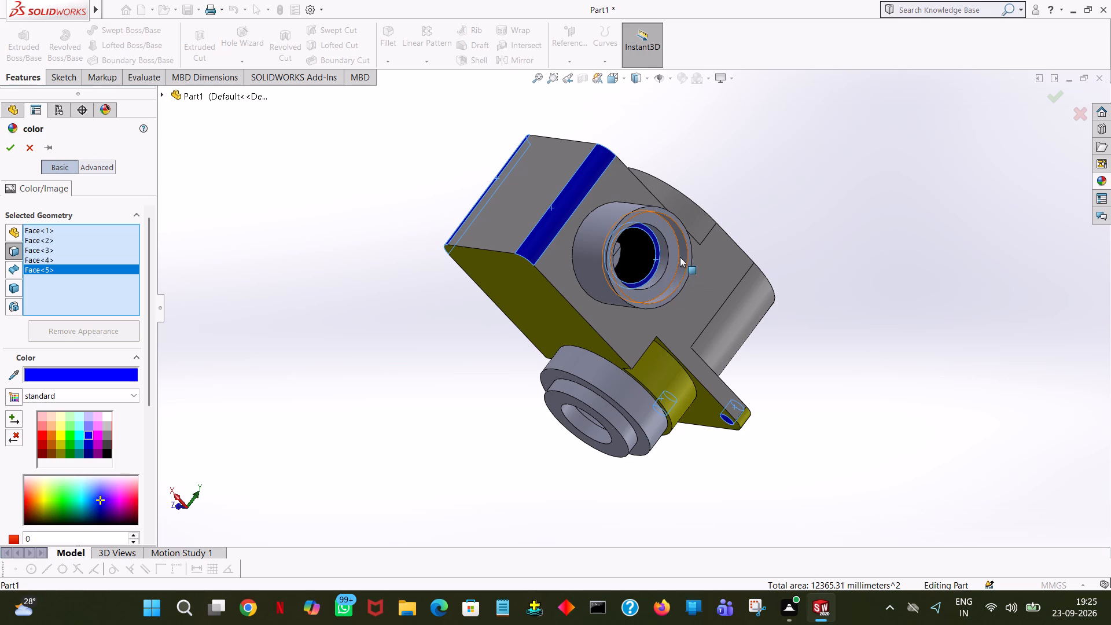
pyautogui.click(691, 249)
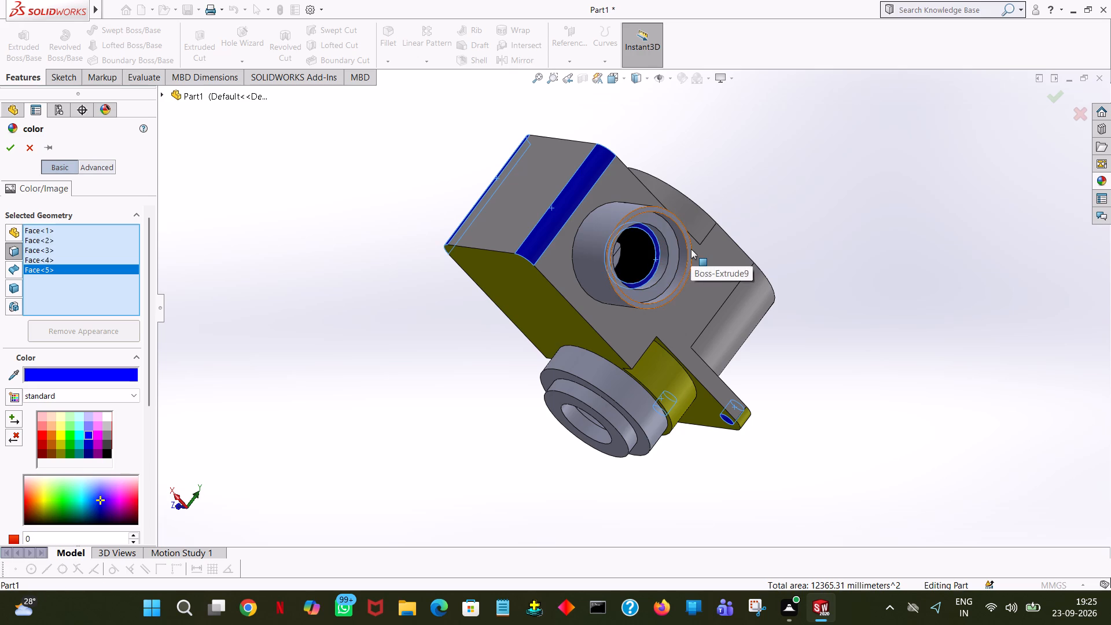
pyautogui.click(7, 147)
pyautogui.click(844, 177)
# Start a face-only appearance in the standard palette's darker green on the recessed ring face inside the side port.
pyautogui.moveTo(844, 177); pyautogui.dragTo(795, 146, button='middle')
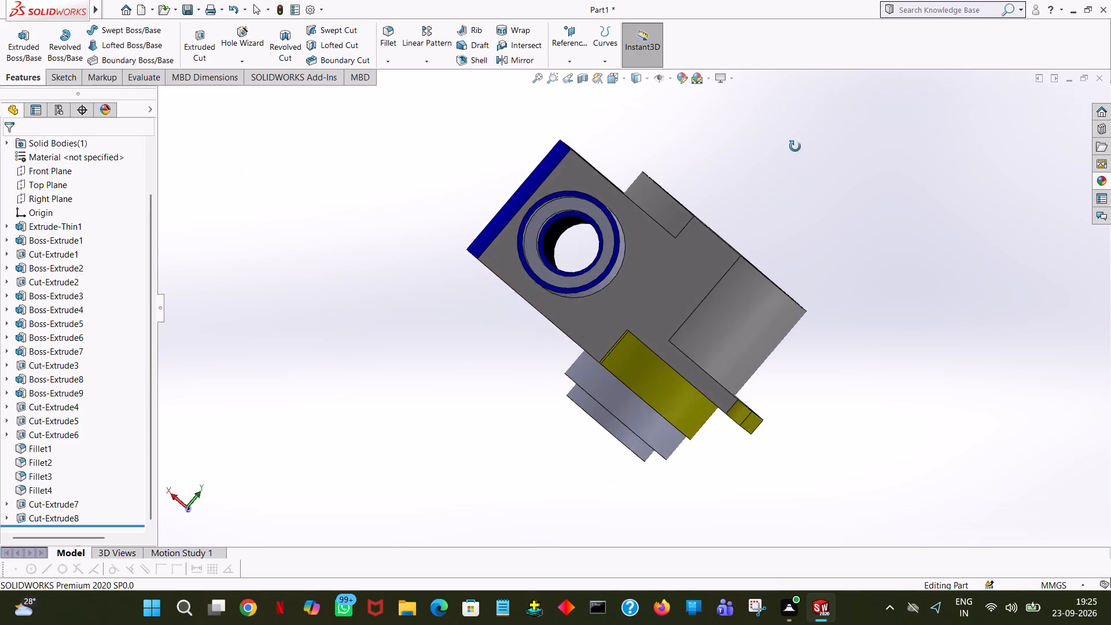
pyautogui.moveTo(795, 146); pyautogui.dragTo(873, 169, button='middle')
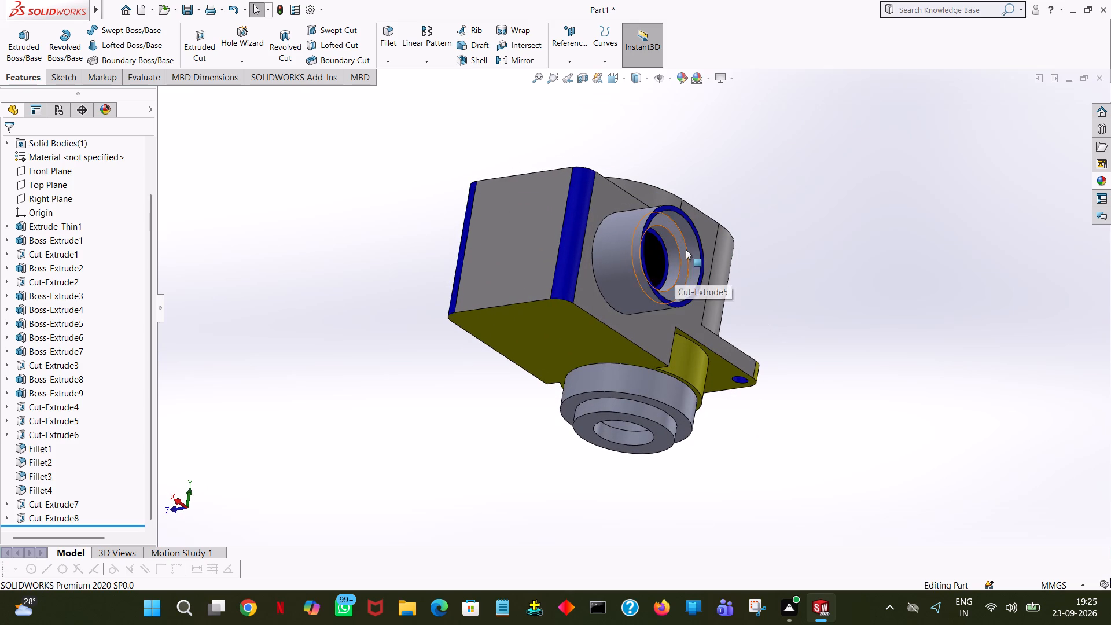
pyautogui.click(684, 248)
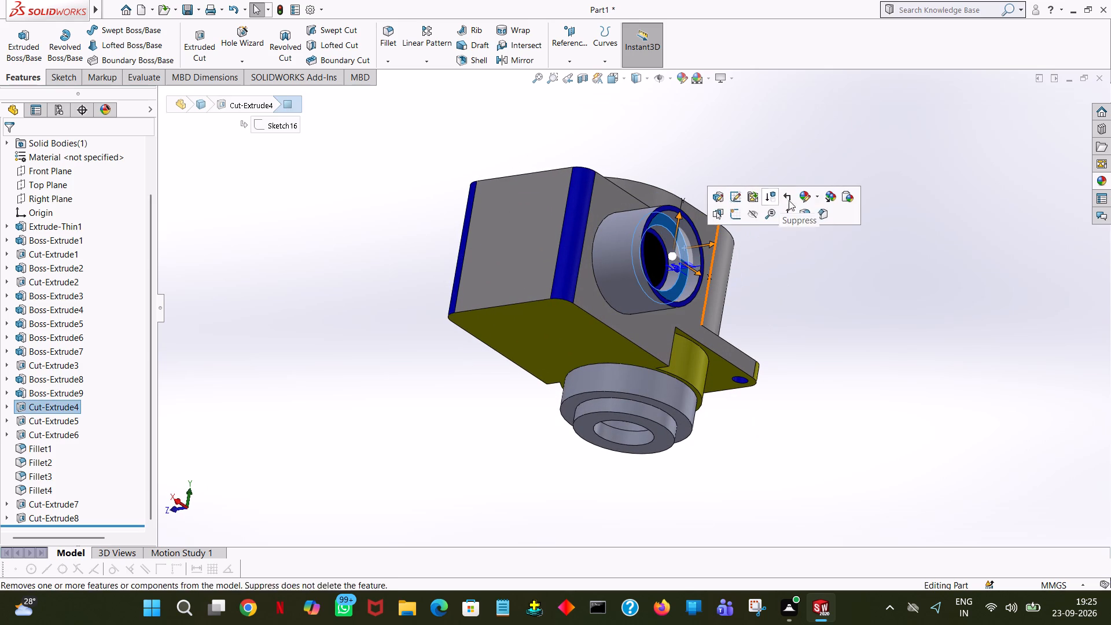
pyautogui.click(811, 198)
pyautogui.click(821, 226)
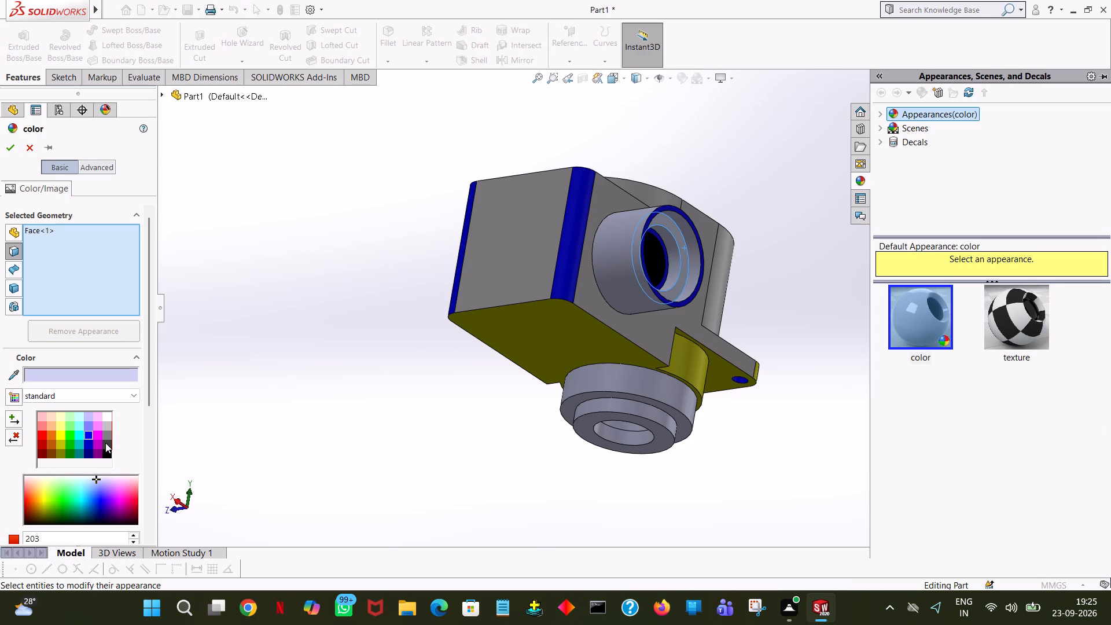
pyautogui.click(69, 448)
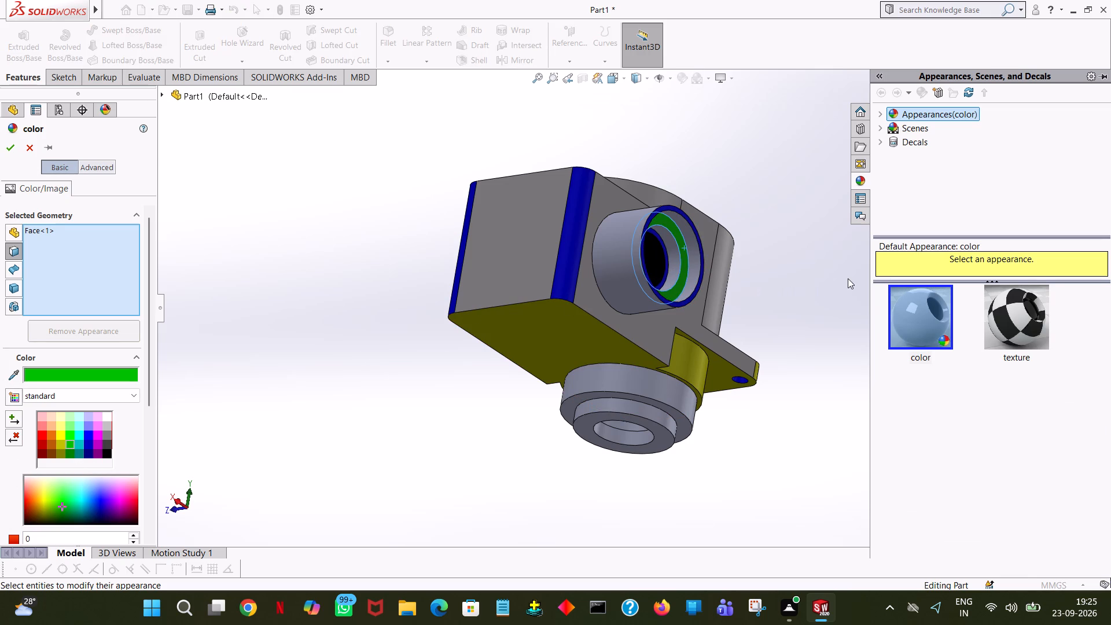
# Add the bottom spigot's bore wall and the outer wall of its wide collar to the green selection and apply the appearance.
pyautogui.moveTo(835, 269); pyautogui.dragTo(791, 190, button='middle')
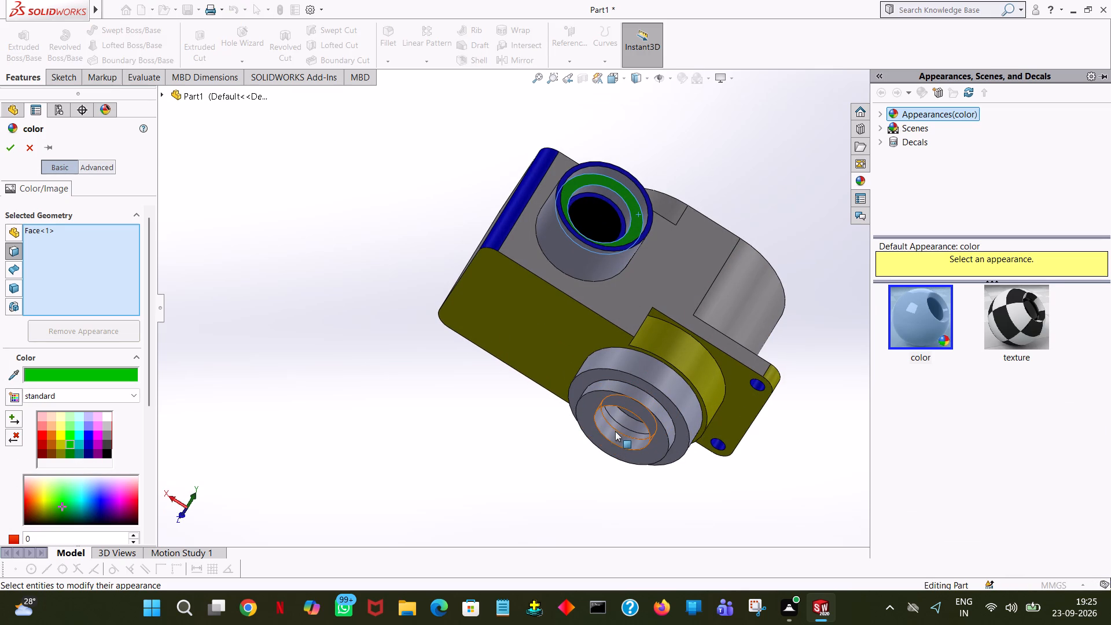
pyautogui.click(608, 434)
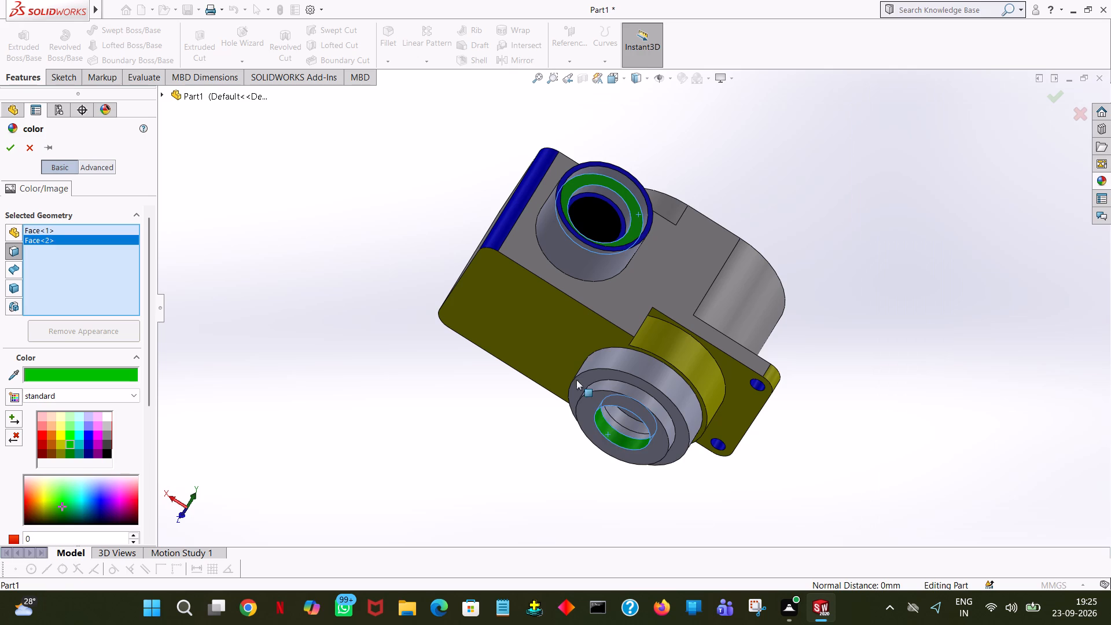
pyautogui.click(637, 371)
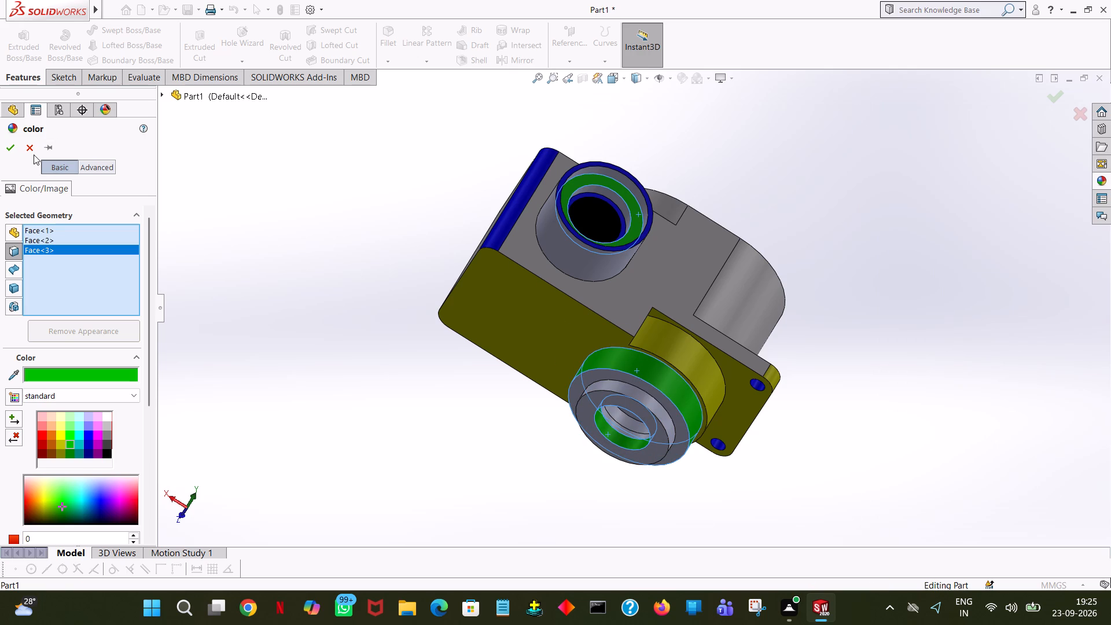
pyautogui.click(10, 151)
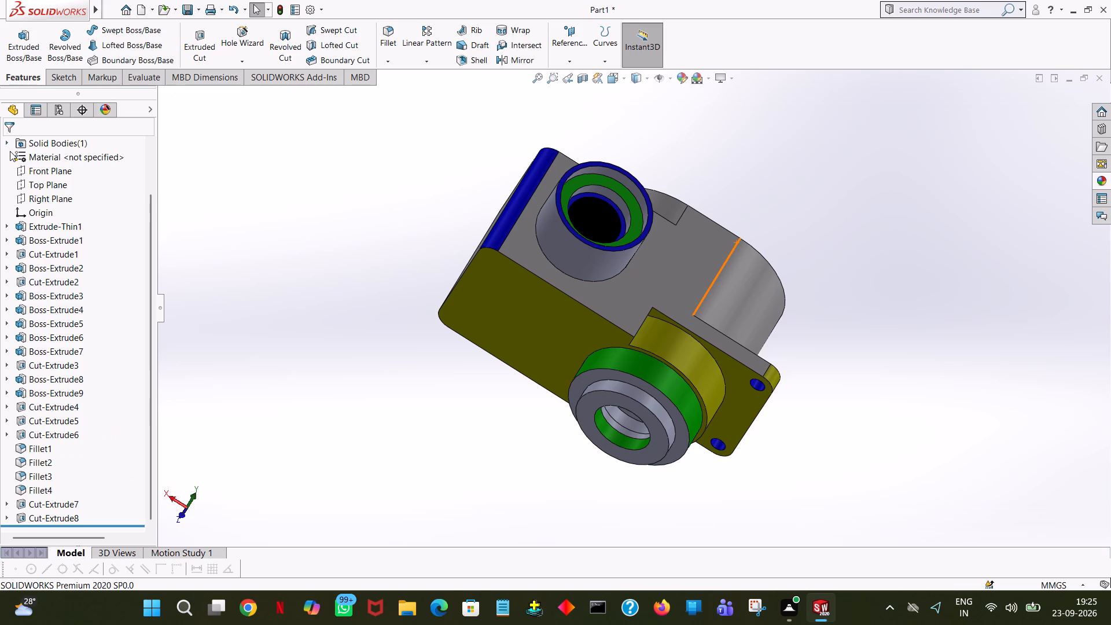
# Examine the manifold body from all sides to check which faces are still uncoloured.
pyautogui.moveTo(858, 218); pyautogui.dragTo(691, 204, button='middle')
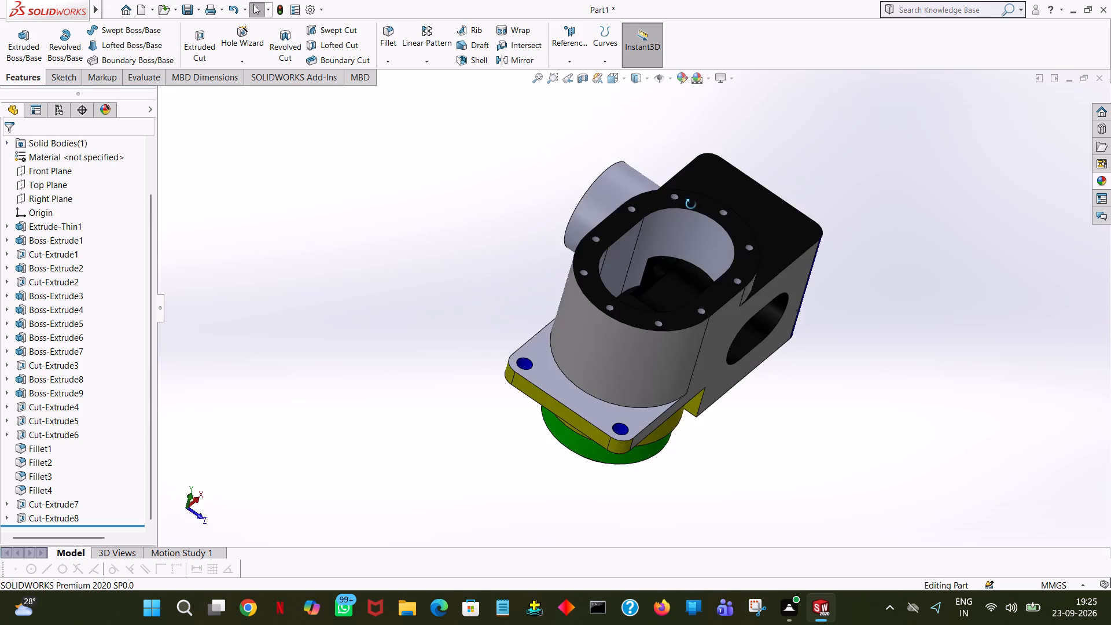
pyautogui.moveTo(691, 204); pyautogui.dragTo(686, 204, button='middle')
pyautogui.moveTo(590, 210); pyautogui.dragTo(615, 100, button='middle')
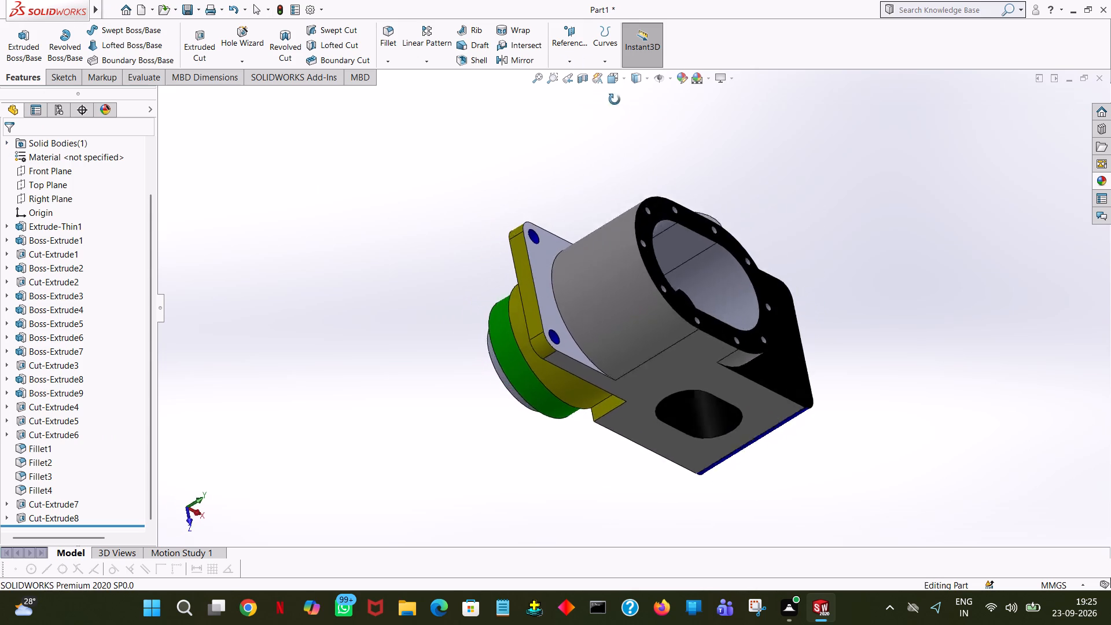
pyautogui.moveTo(615, 100); pyautogui.dragTo(496, 83, button='middle')
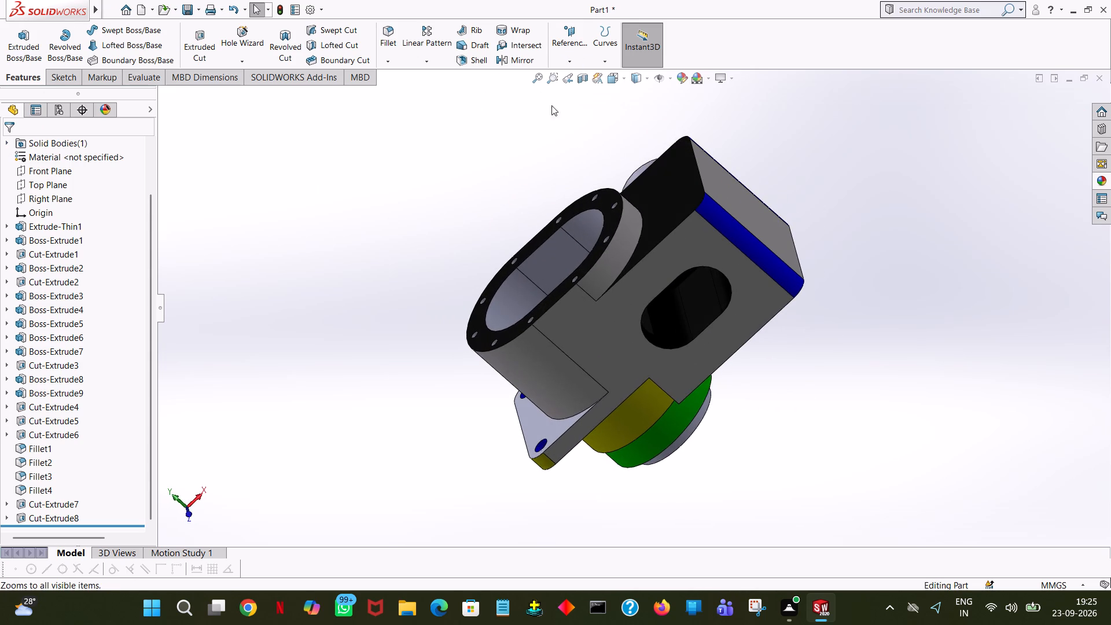
pyautogui.moveTo(751, 294); pyautogui.dragTo(777, 171, button='middle')
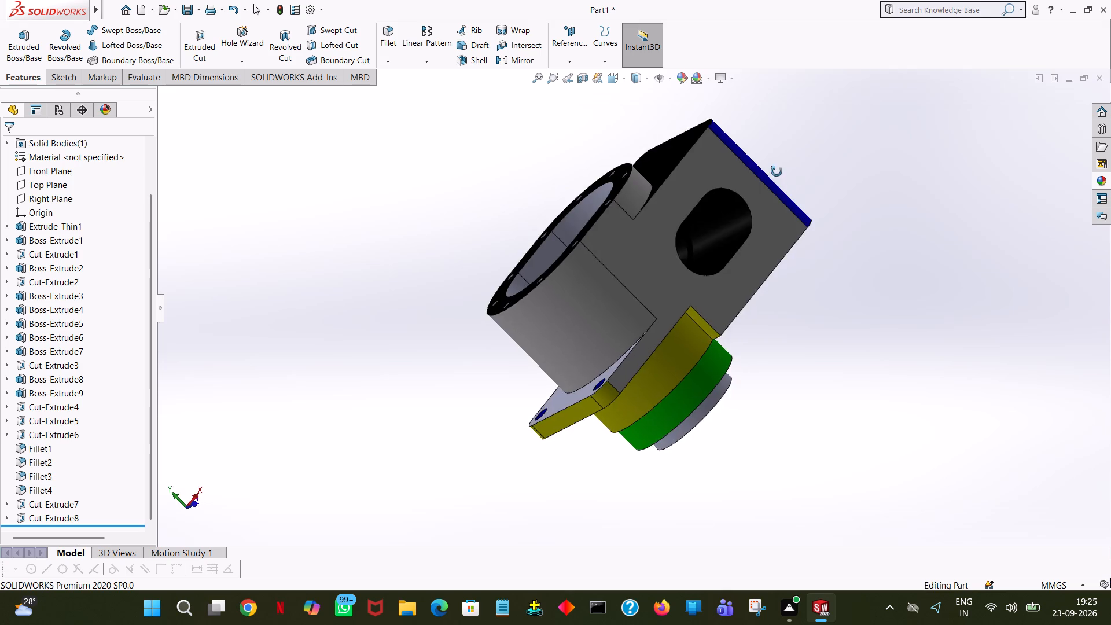
pyautogui.moveTo(777, 171); pyautogui.dragTo(748, 198, button='middle')
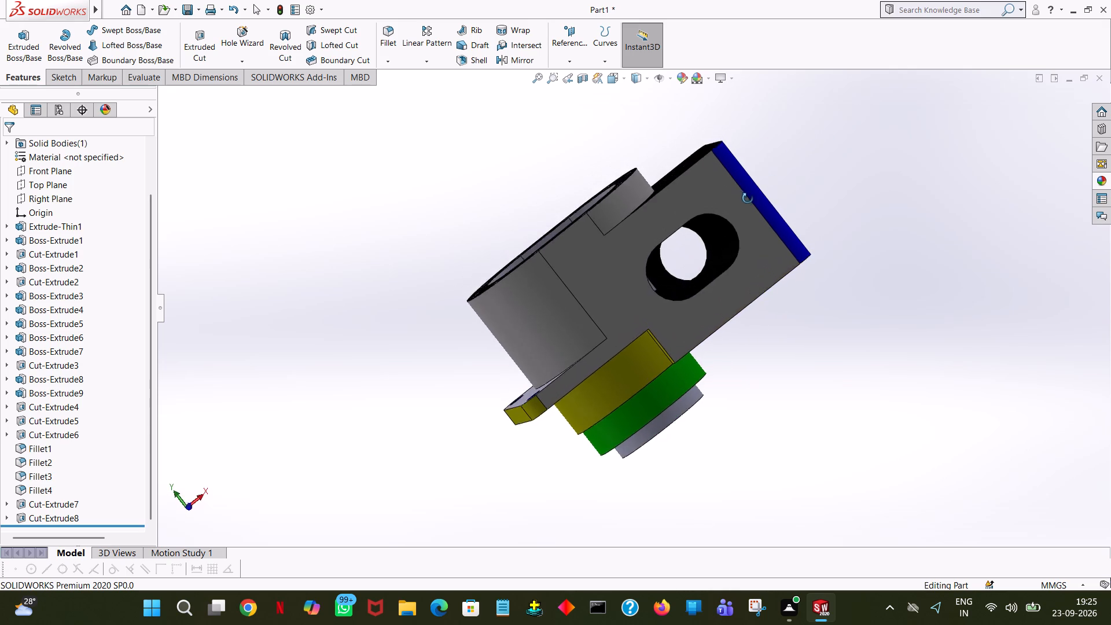
pyautogui.moveTo(748, 198); pyautogui.dragTo(989, 214, button='middle')
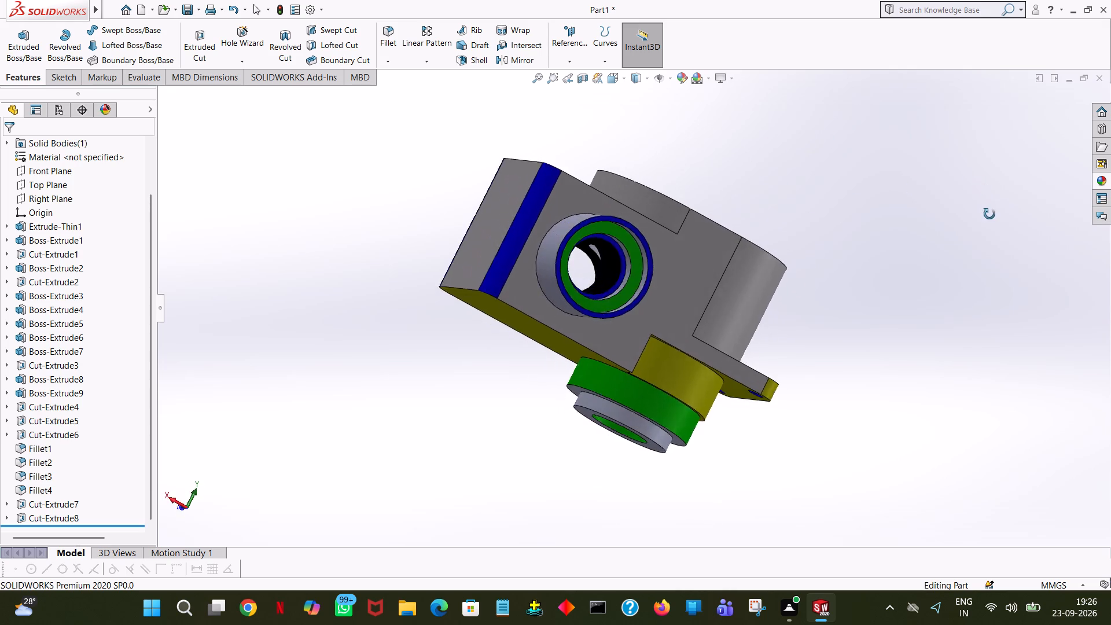
pyautogui.moveTo(989, 214); pyautogui.dragTo(733, 149, button='middle')
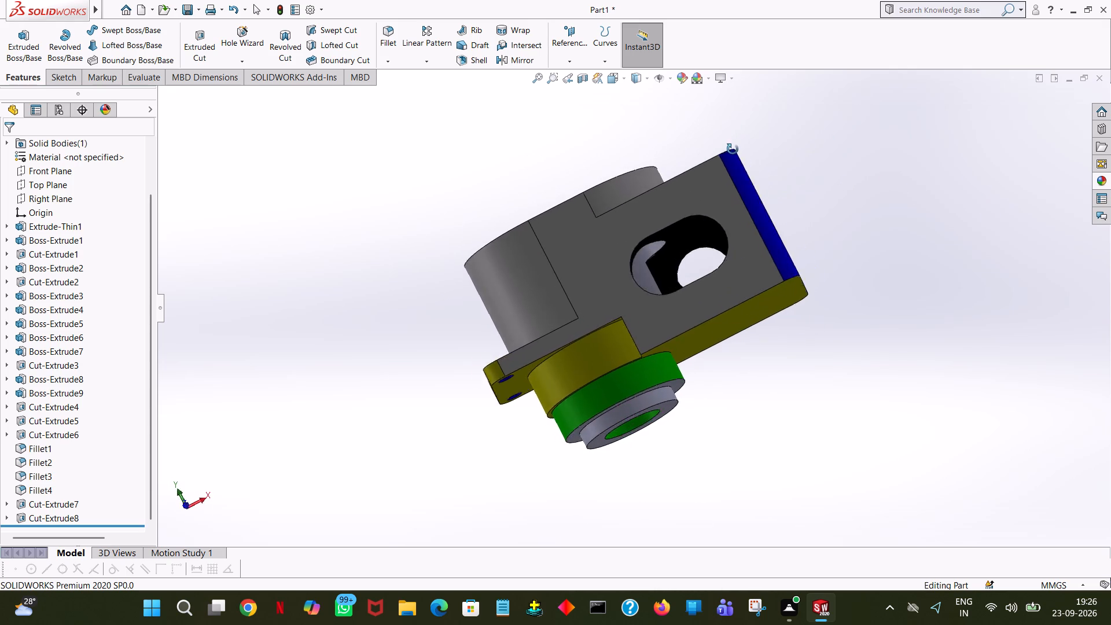
pyautogui.moveTo(733, 149); pyautogui.dragTo(794, 200, button='middle')
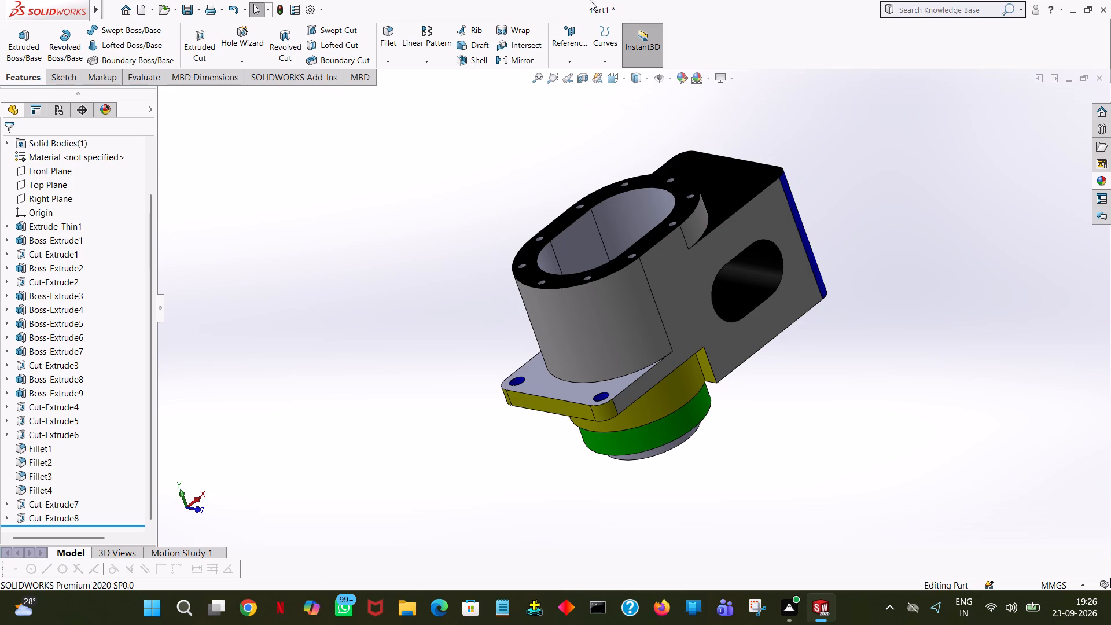
# Start a face-only appearance in the standard palette's dark red (red value 192) on the bolt flange's top face.
pyautogui.moveTo(283, 244); pyautogui.dragTo(311, 225, button='middle')
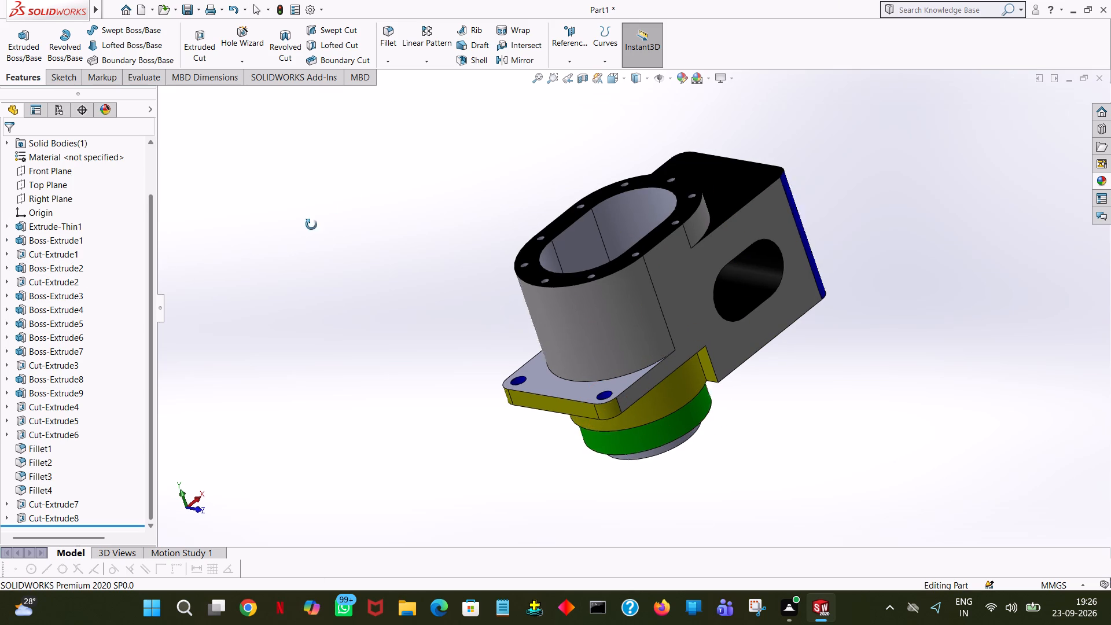
pyautogui.moveTo(311, 225); pyautogui.dragTo(405, 293, button='middle')
pyautogui.moveTo(360, 278); pyautogui.dragTo(346, 255, button='middle')
pyautogui.click(751, 388)
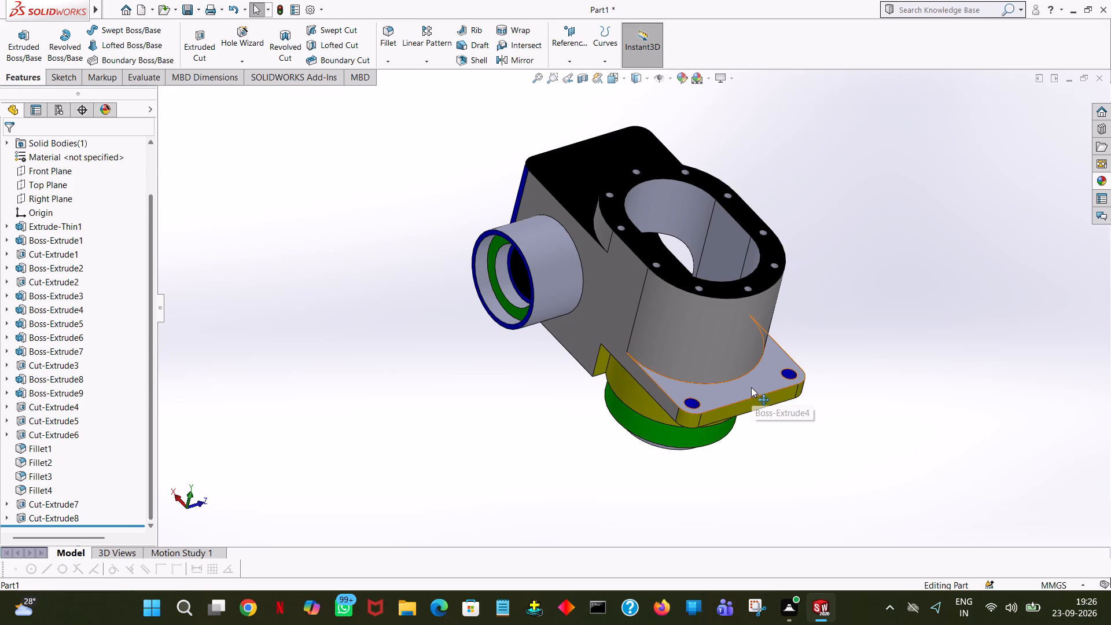
pyautogui.click(871, 334)
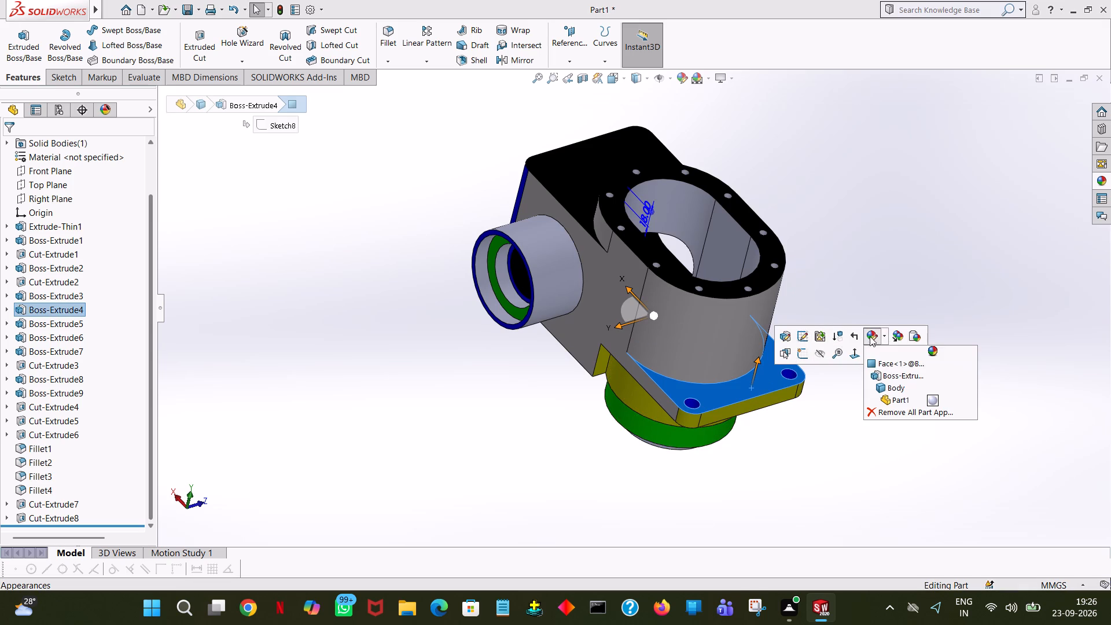
pyautogui.click(878, 368)
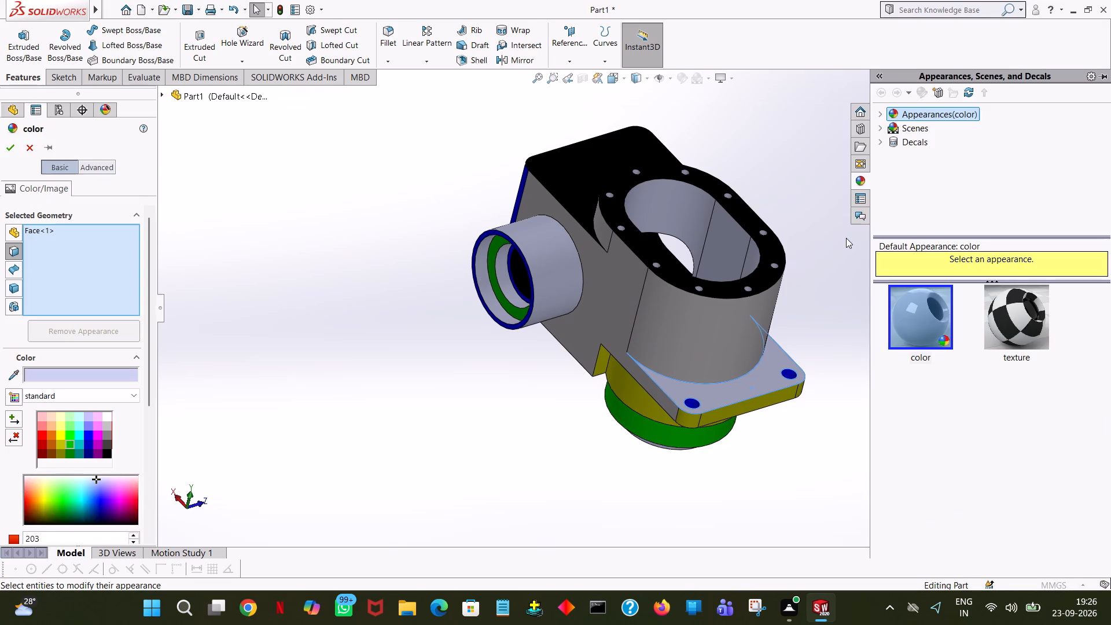
pyautogui.click(39, 442)
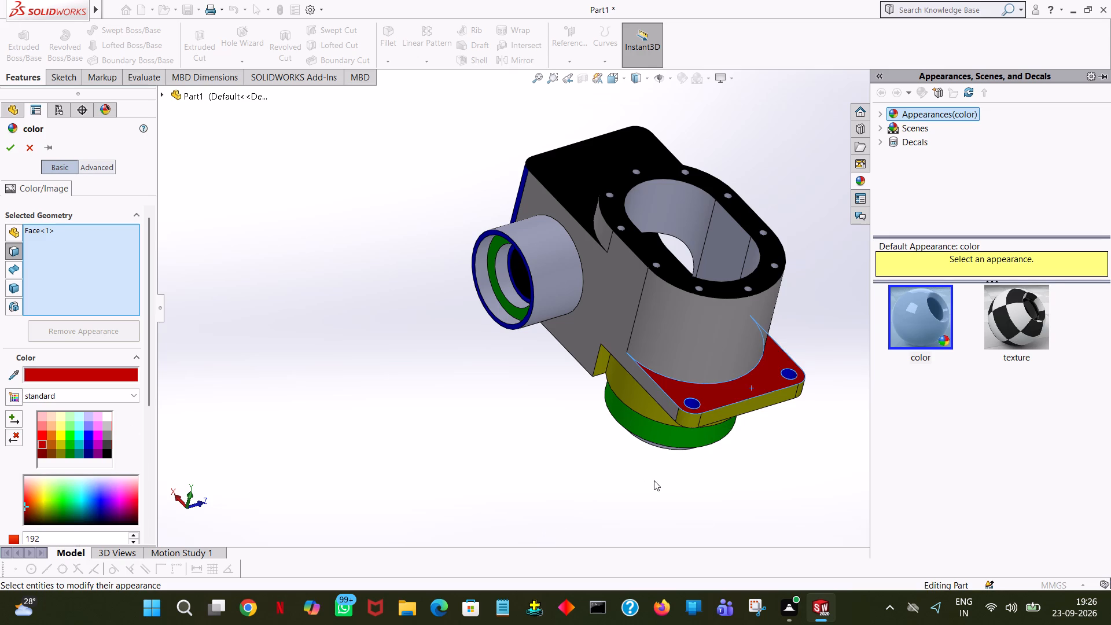
# Add the outer wall of the bottom spigot's narrow end and the flat face deep inside its bore to the red selection.
pyautogui.moveTo(654, 477); pyautogui.dragTo(635, 288, button='middle')
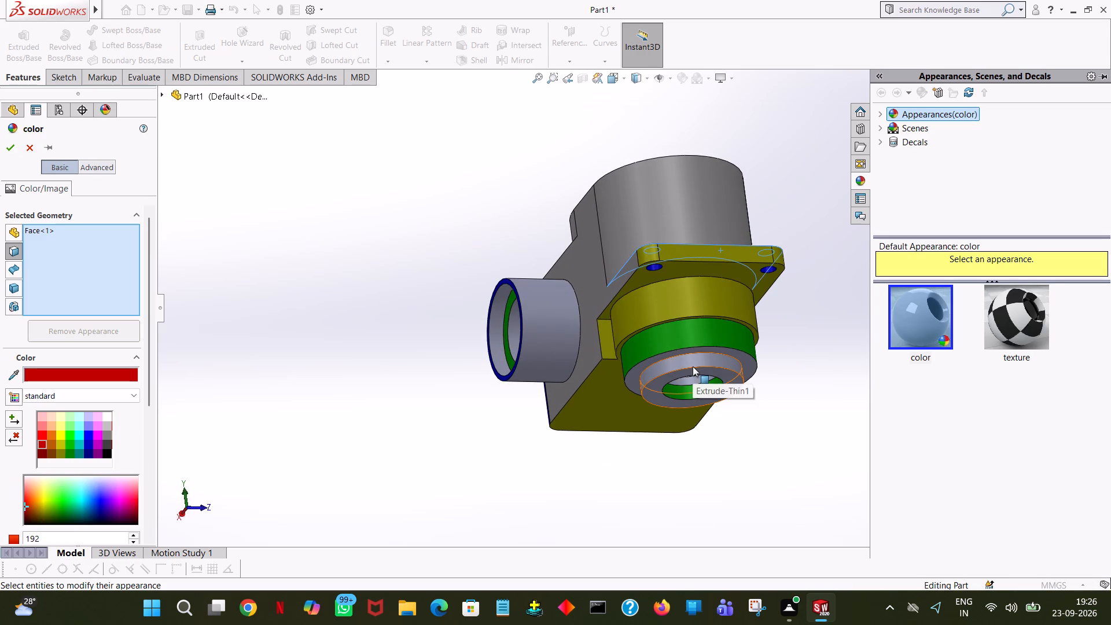
pyautogui.click(693, 366)
pyautogui.moveTo(852, 431); pyautogui.dragTo(838, 280, button='middle')
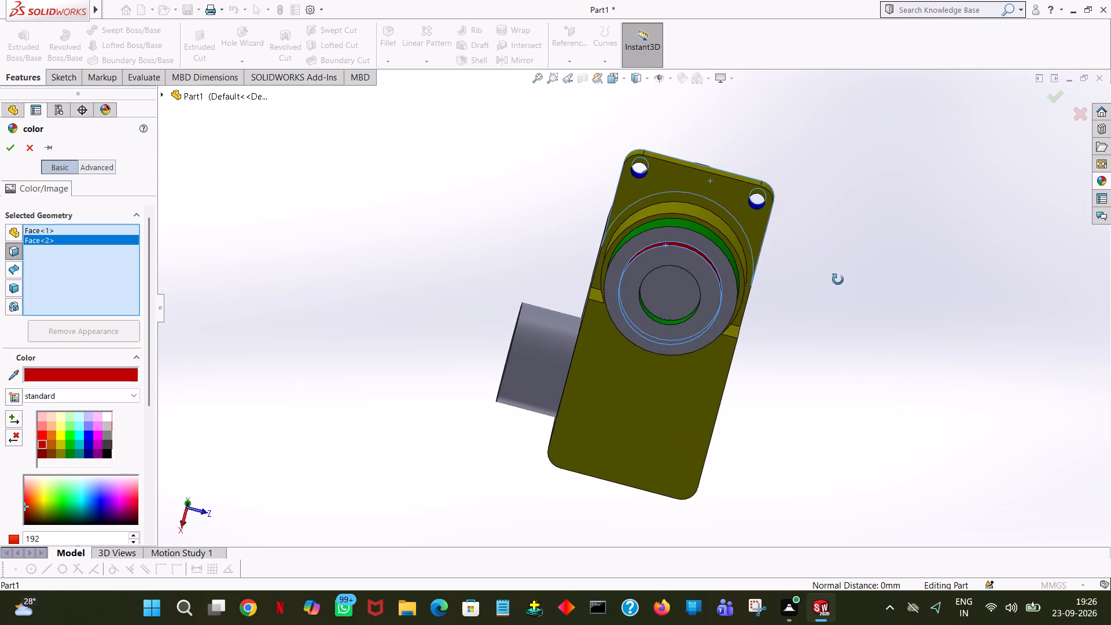
pyautogui.moveTo(838, 280); pyautogui.dragTo(852, 312, button='middle')
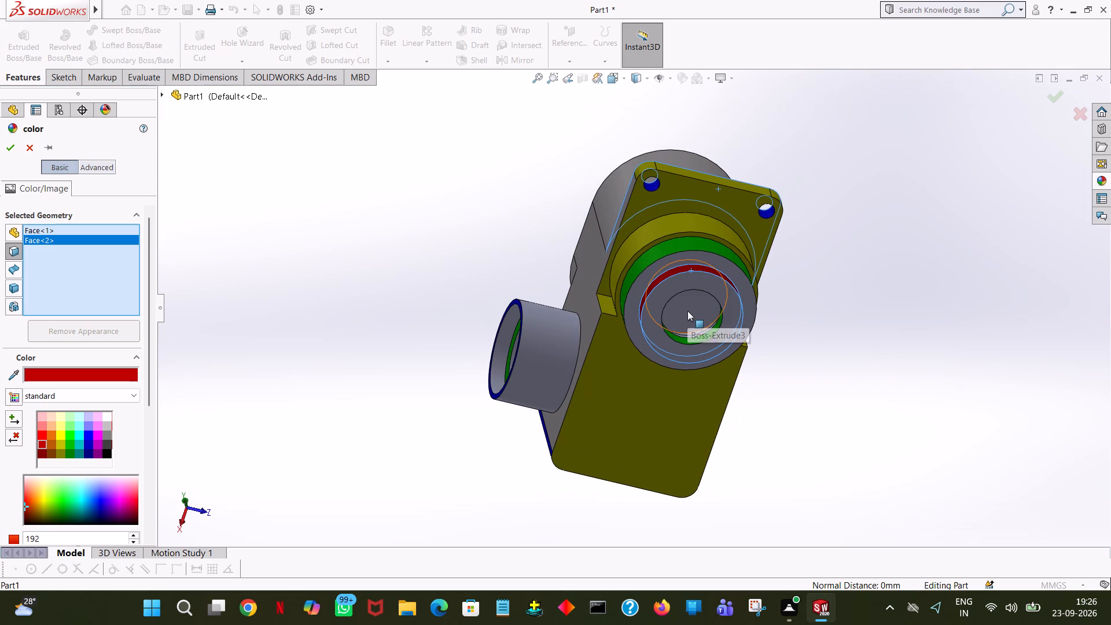
pyautogui.moveTo(870, 343); pyautogui.dragTo(868, 230, button='middle')
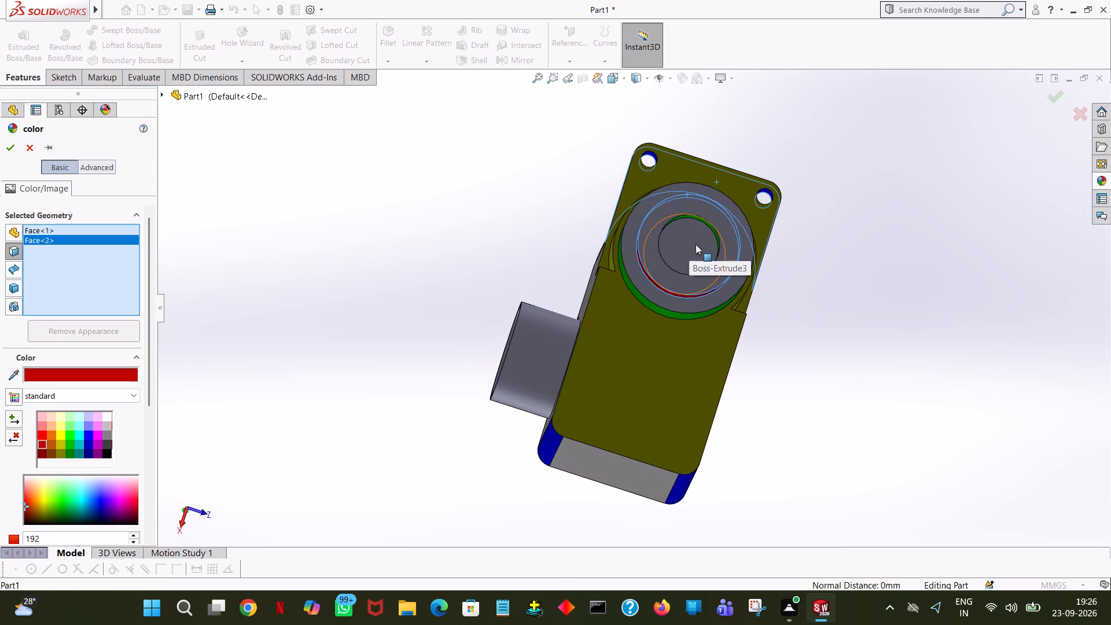
pyautogui.click(696, 244)
# Add the side port's two stepped inner cylindrical walls to the red selection and apply the appearance.
pyautogui.moveTo(880, 278); pyautogui.dragTo(875, 447, button='middle')
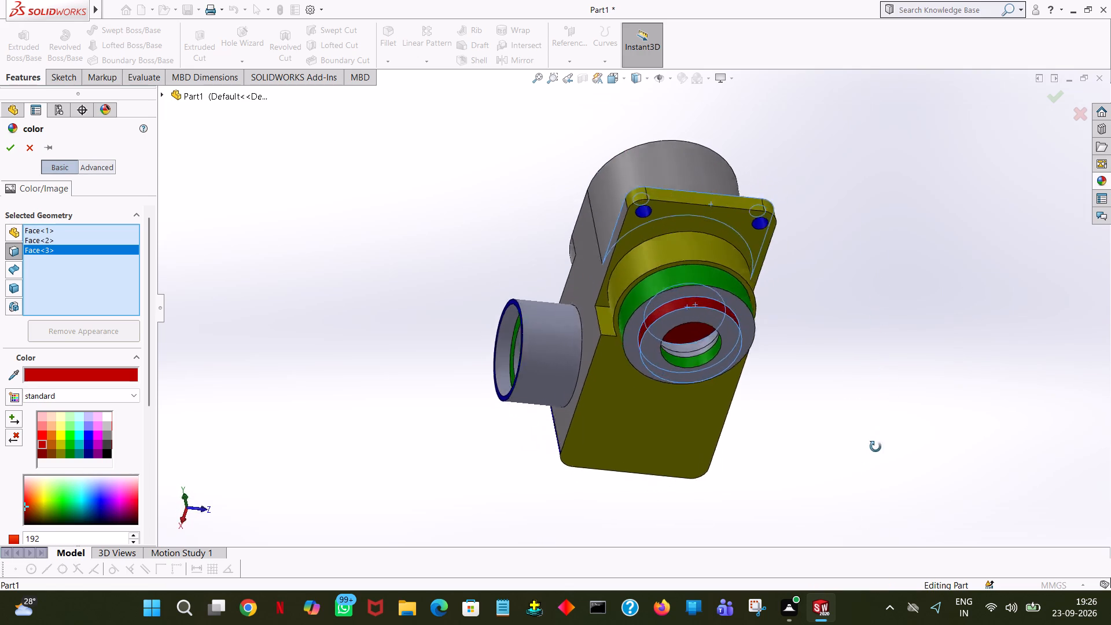
pyautogui.moveTo(875, 447); pyautogui.dragTo(874, 512, button='middle')
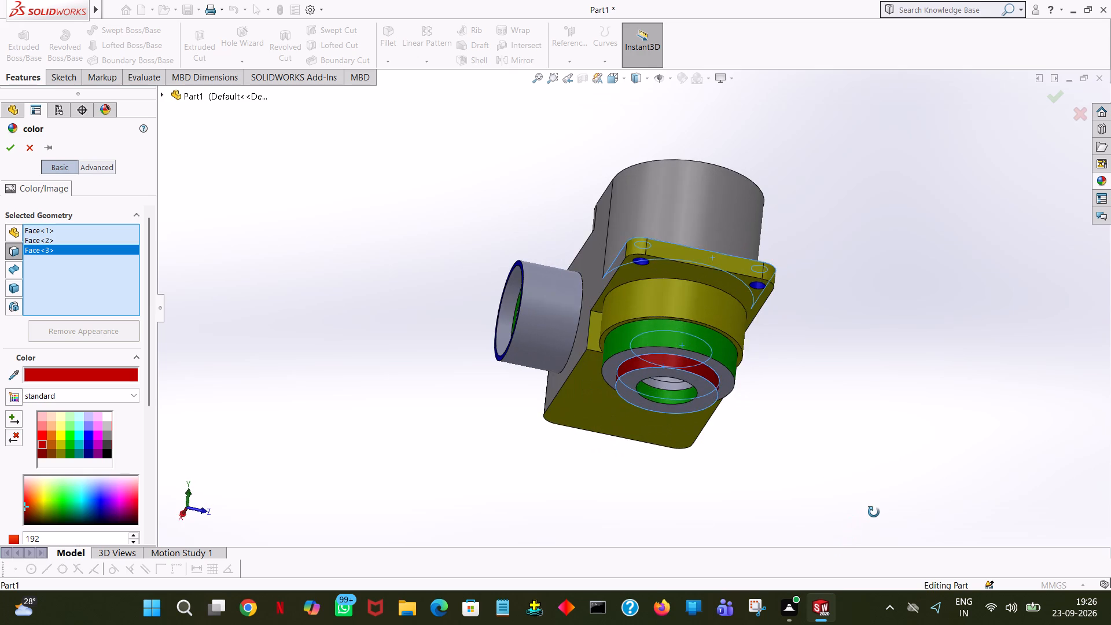
pyautogui.moveTo(874, 512); pyautogui.dragTo(889, 527, button='middle')
pyautogui.moveTo(906, 214); pyautogui.dragTo(861, 302, button='middle')
pyautogui.moveTo(854, 303); pyautogui.dragTo(794, 303, button='middle')
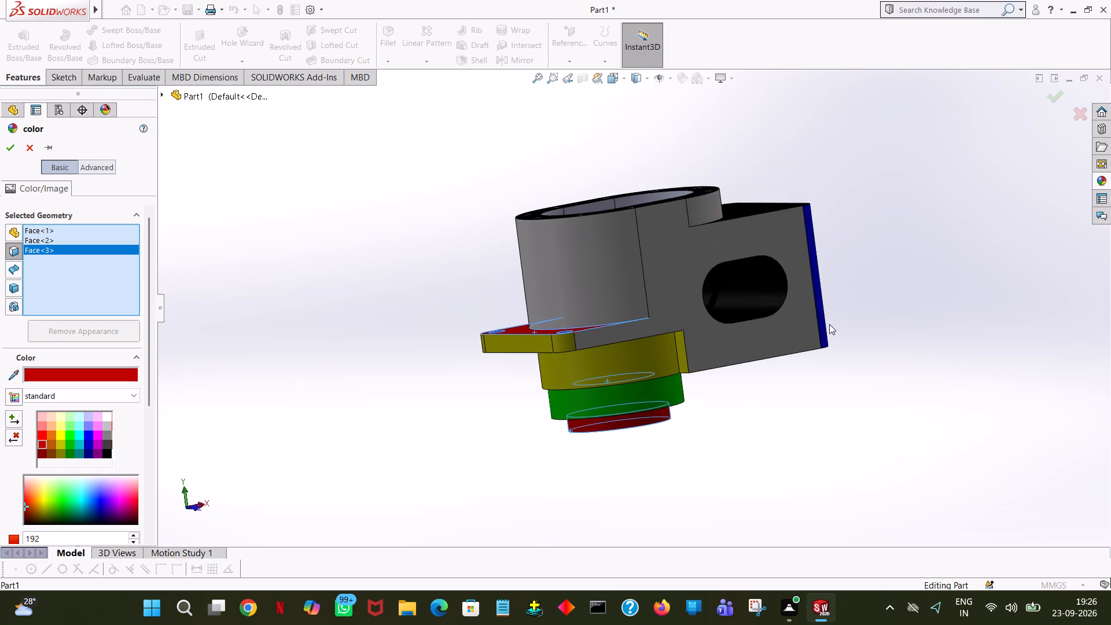
pyautogui.moveTo(843, 340); pyautogui.dragTo(955, 433, button='middle')
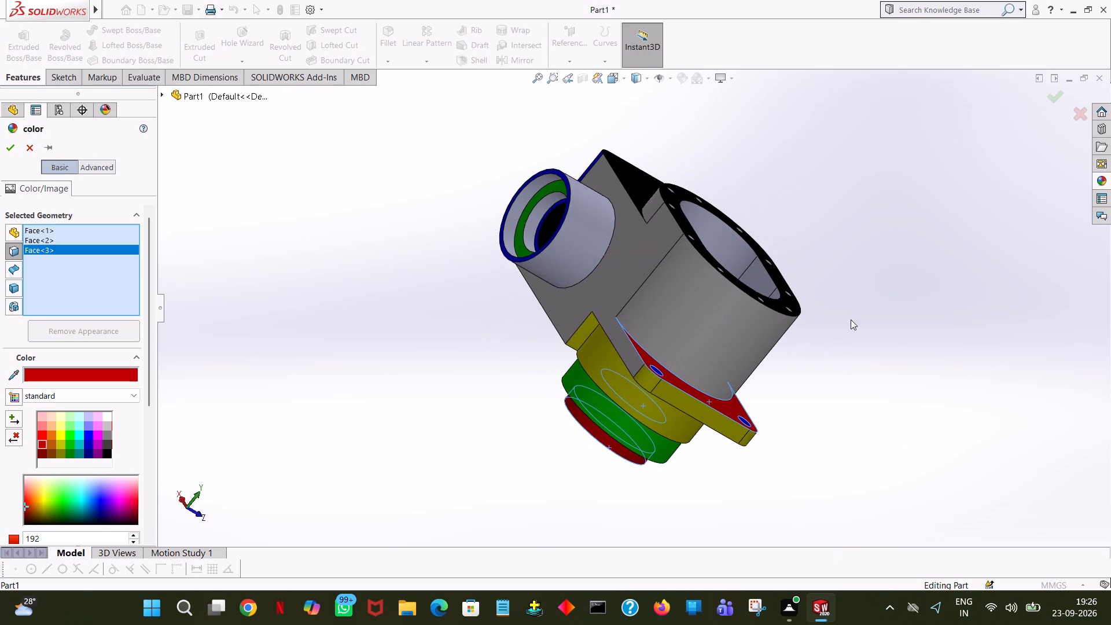
pyautogui.click(544, 212)
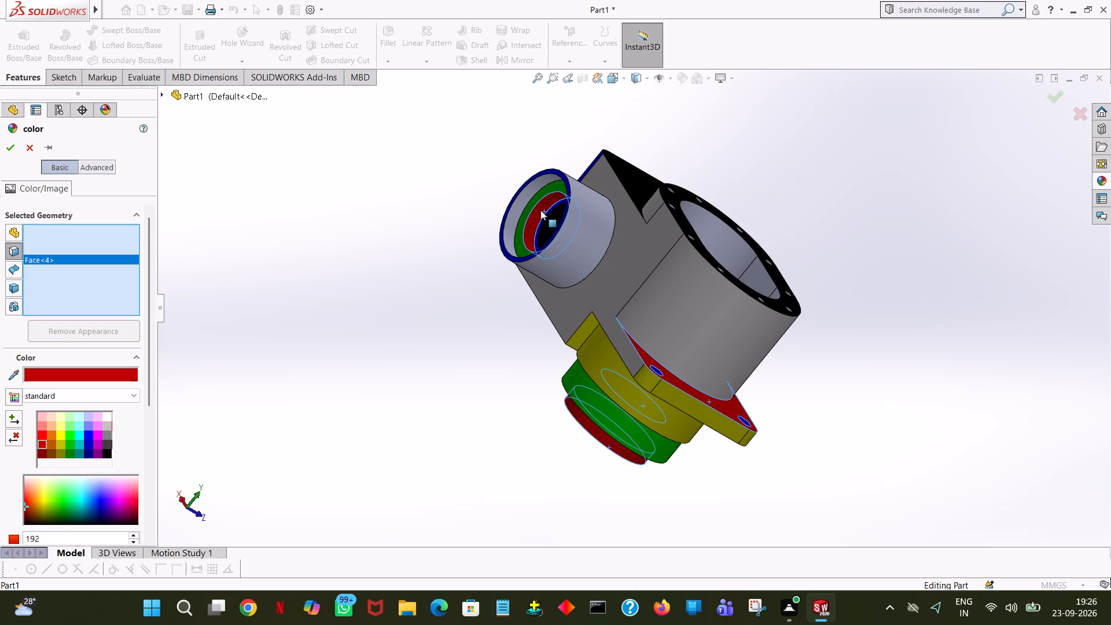
pyautogui.click(521, 203)
pyautogui.moveTo(840, 175); pyautogui.dragTo(859, 219, button='middle')
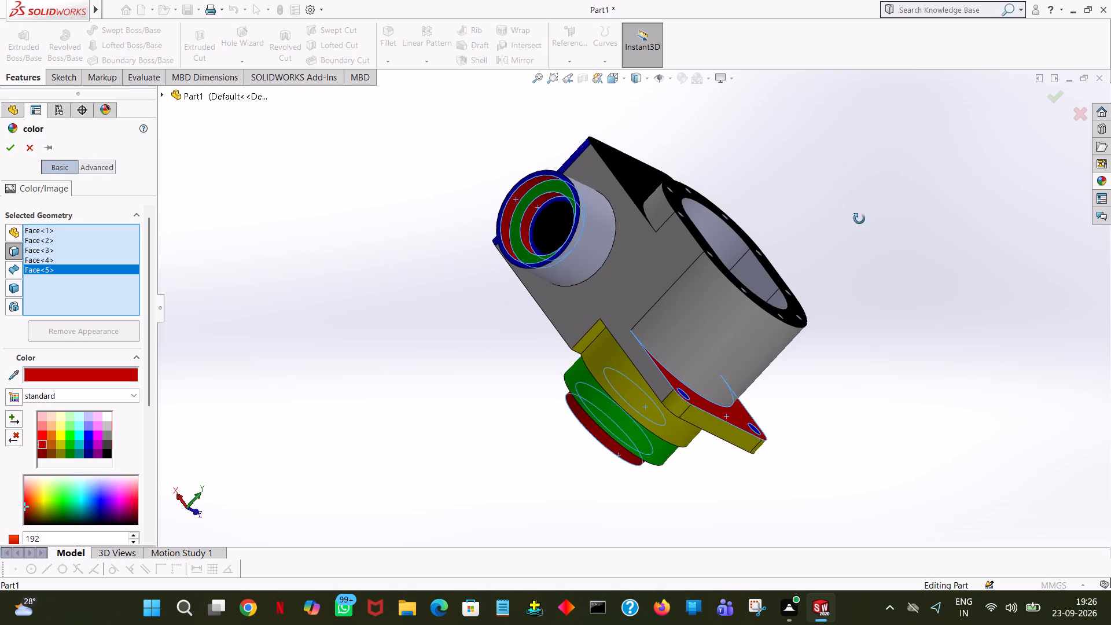
pyautogui.moveTo(859, 219); pyautogui.dragTo(864, 358, button='middle')
pyautogui.moveTo(862, 359); pyautogui.dragTo(853, 238, button='middle')
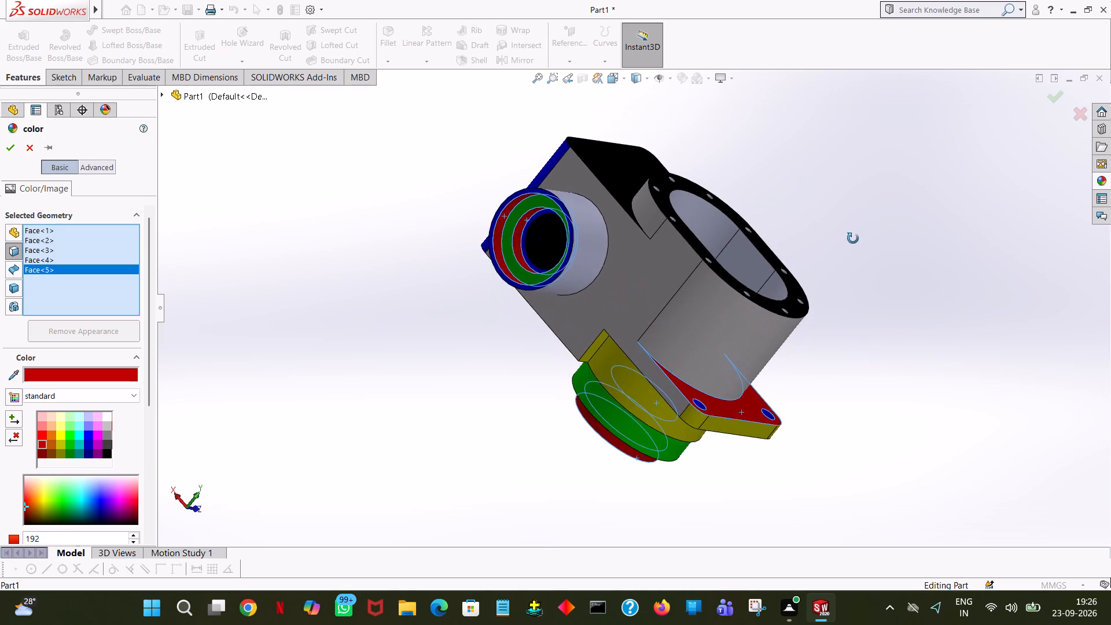
pyautogui.moveTo(853, 238); pyautogui.dragTo(874, 216, button='middle')
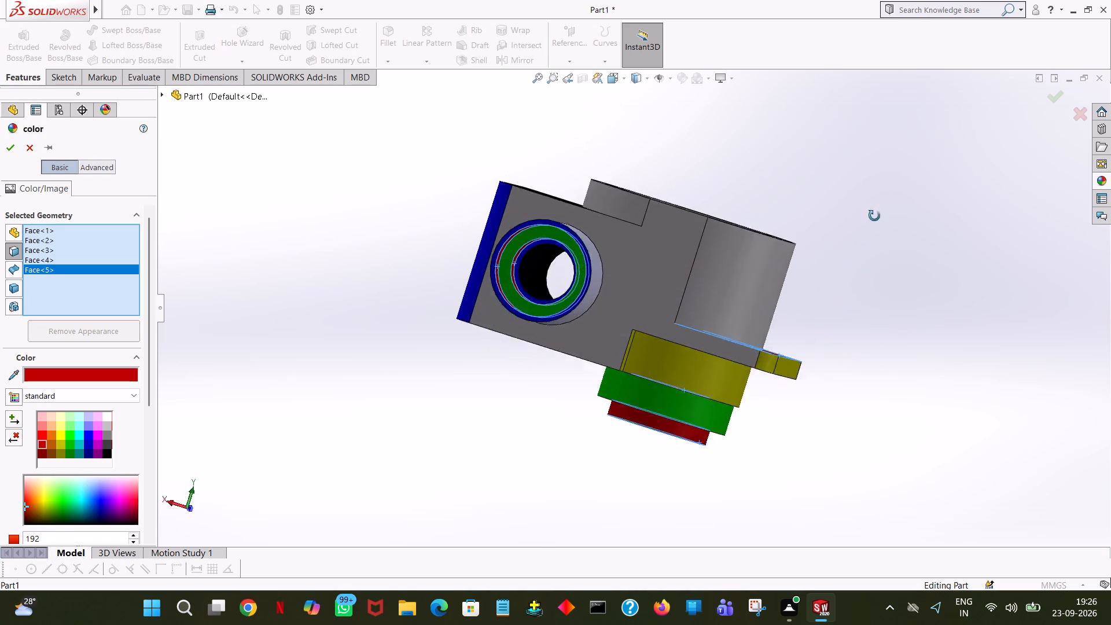
pyautogui.moveTo(874, 216); pyautogui.dragTo(864, 170, button='middle')
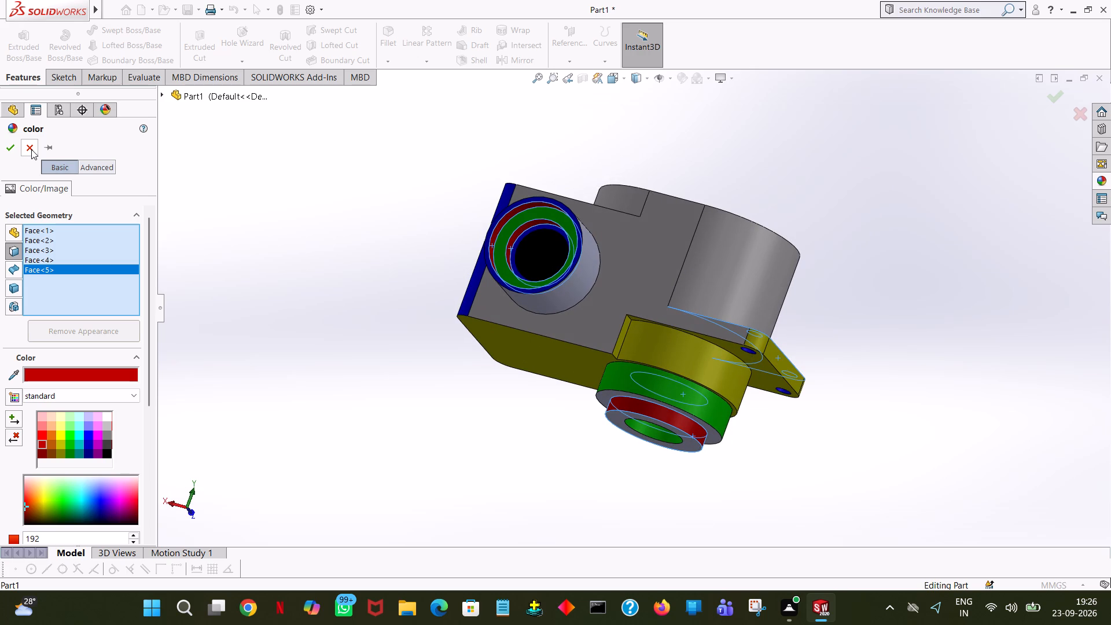
pyautogui.click(2, 148)
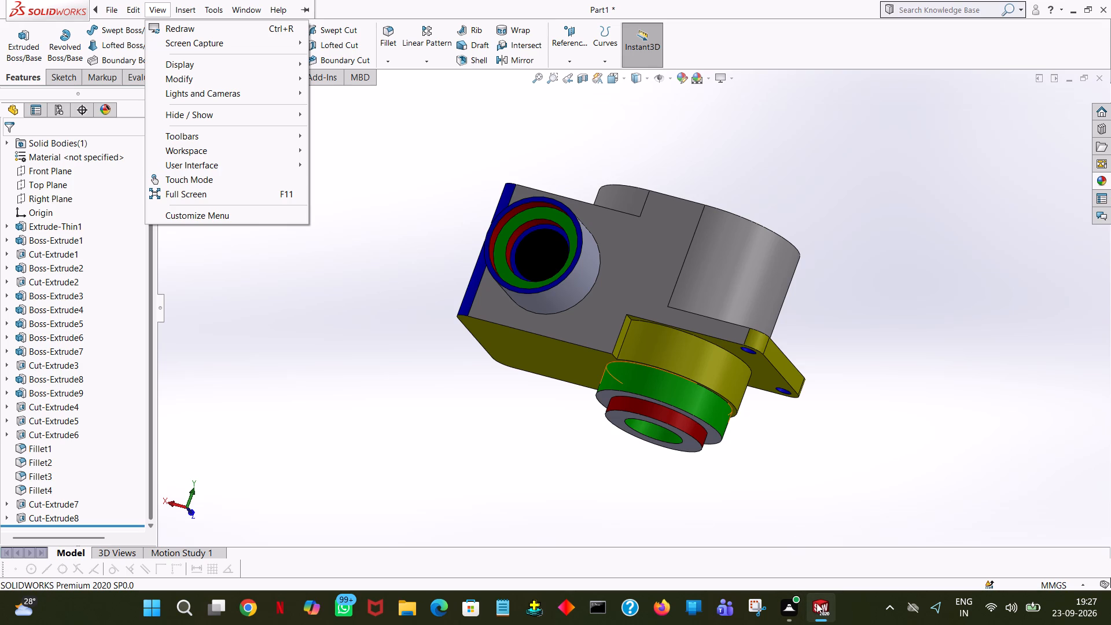
# Start a face-only appearance in the standard palette's light pink on the side port's outer wall, the bottom spigot's end ring and the wide collar's annular face.
pyautogui.click(572, 278)
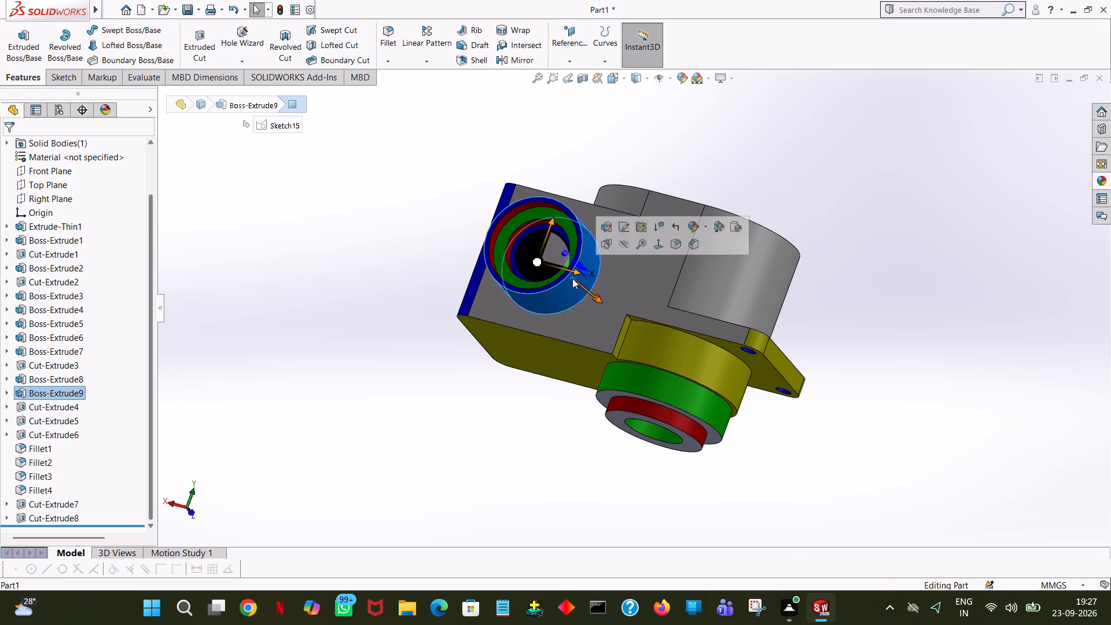
pyautogui.click(690, 226)
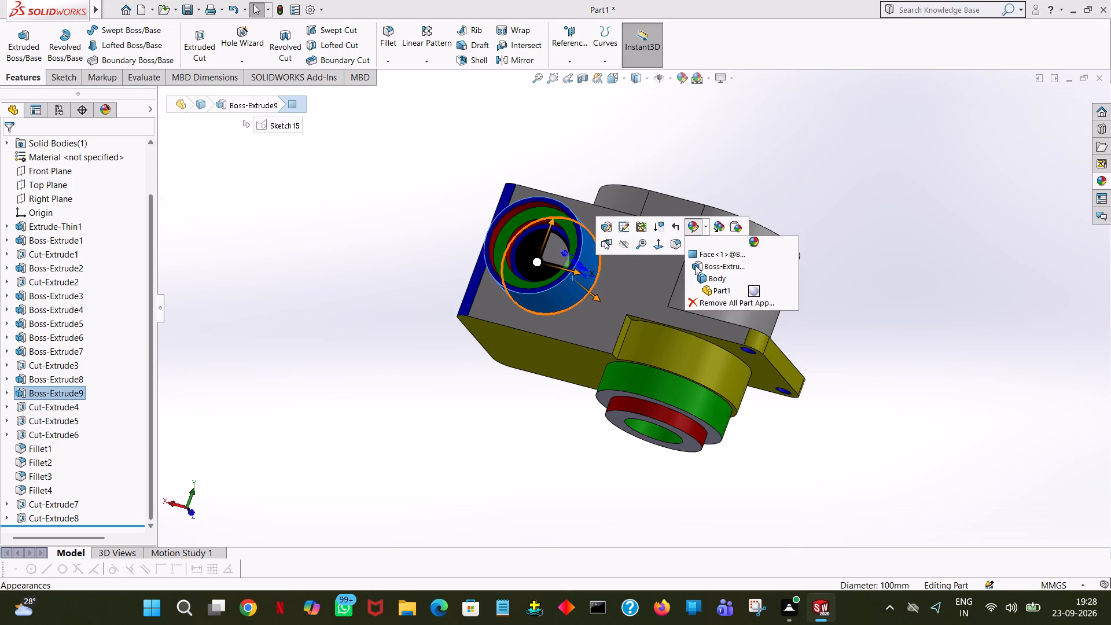
pyautogui.click(702, 258)
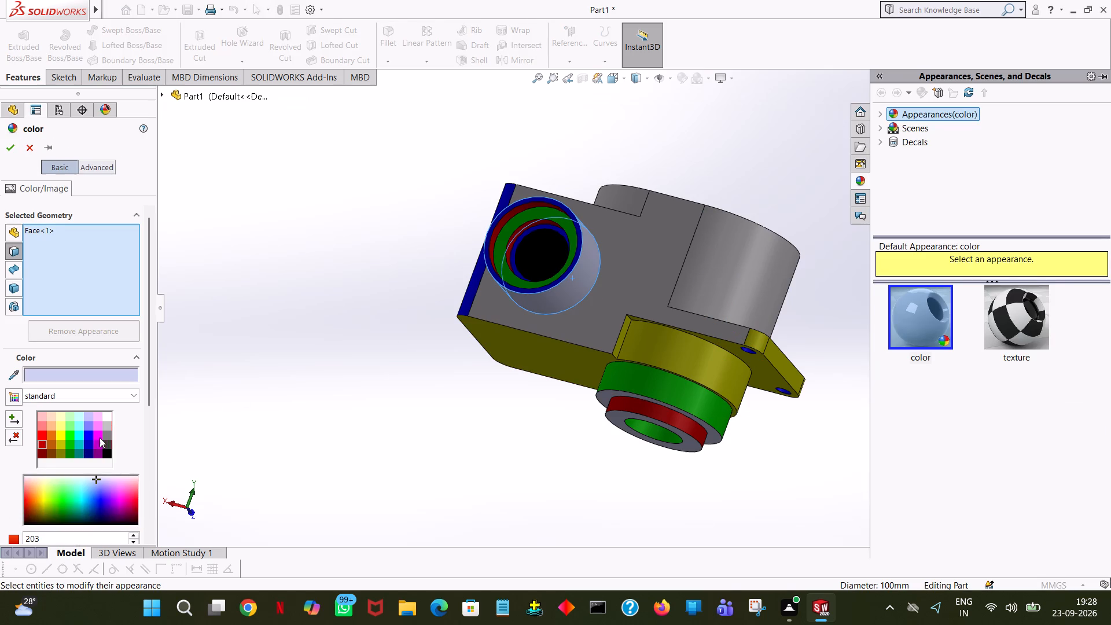
pyautogui.click(38, 418)
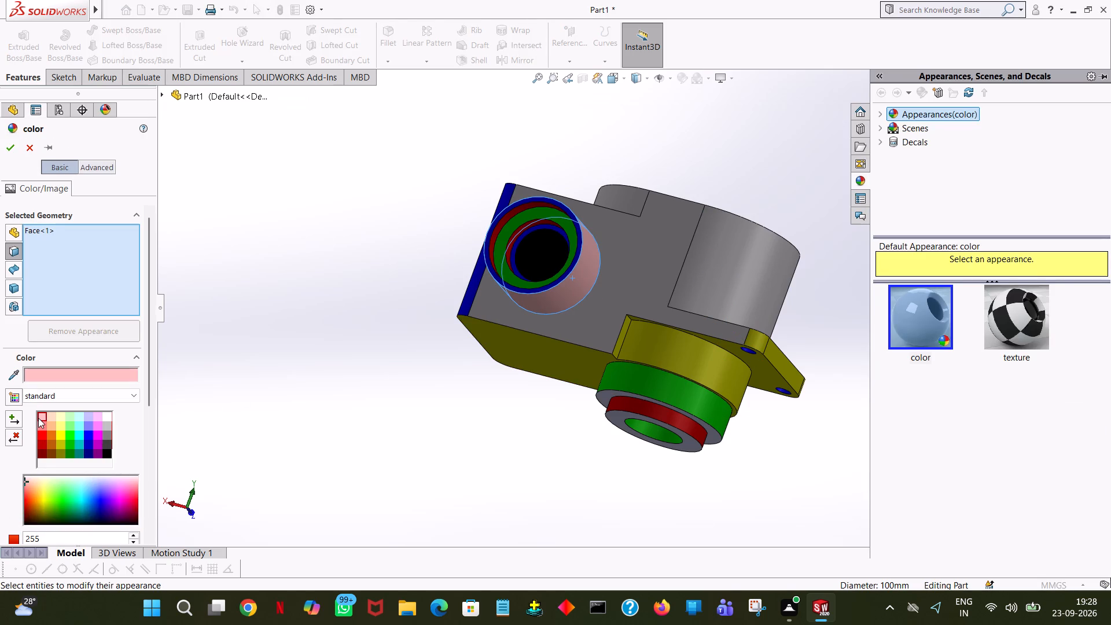
pyautogui.moveTo(710, 528); pyautogui.dragTo(689, 349, button='middle')
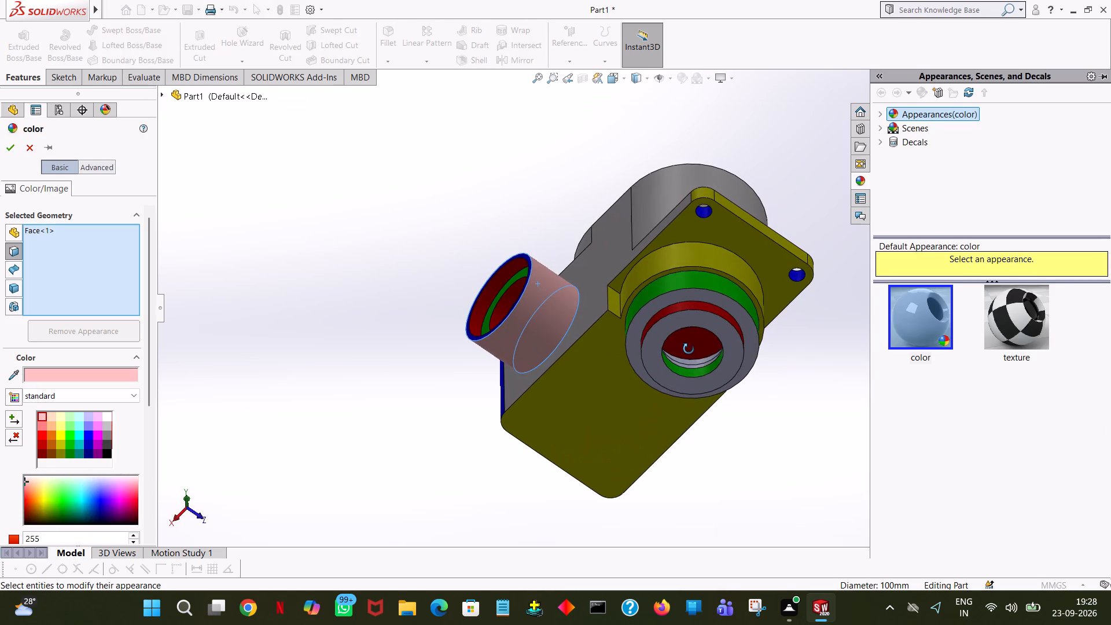
pyautogui.moveTo(689, 349); pyautogui.dragTo(689, 348, button='middle')
pyautogui.click(694, 321)
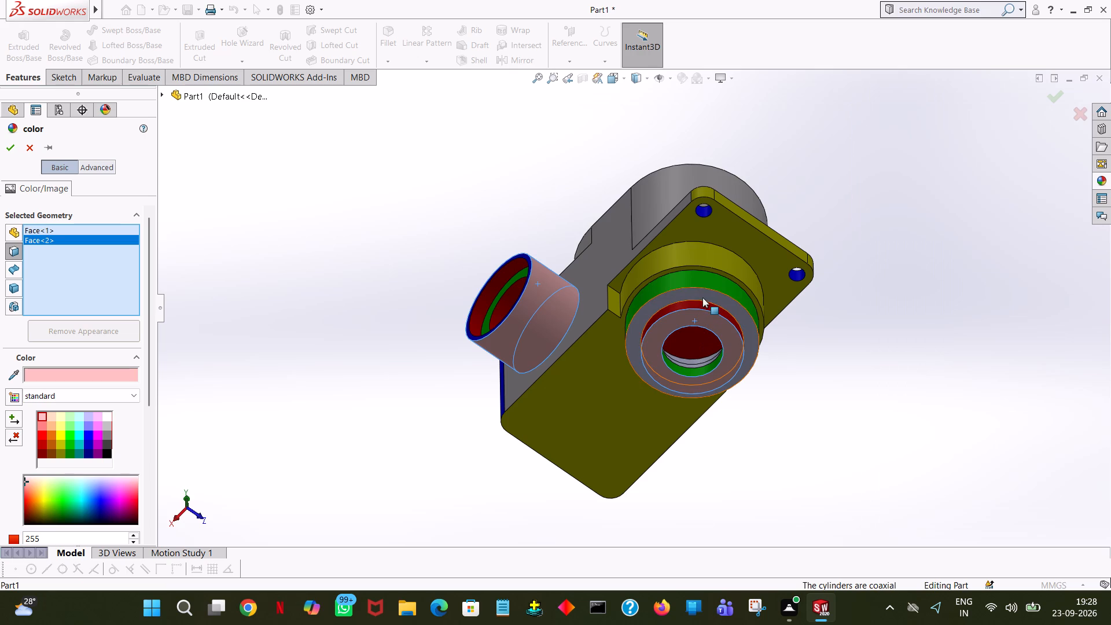
pyautogui.click(702, 297)
# Add the curved inner end wall of the oval opening nearest the block to the pink selection and apply the appearance.
pyautogui.moveTo(851, 166); pyautogui.dragTo(818, 179, button='middle')
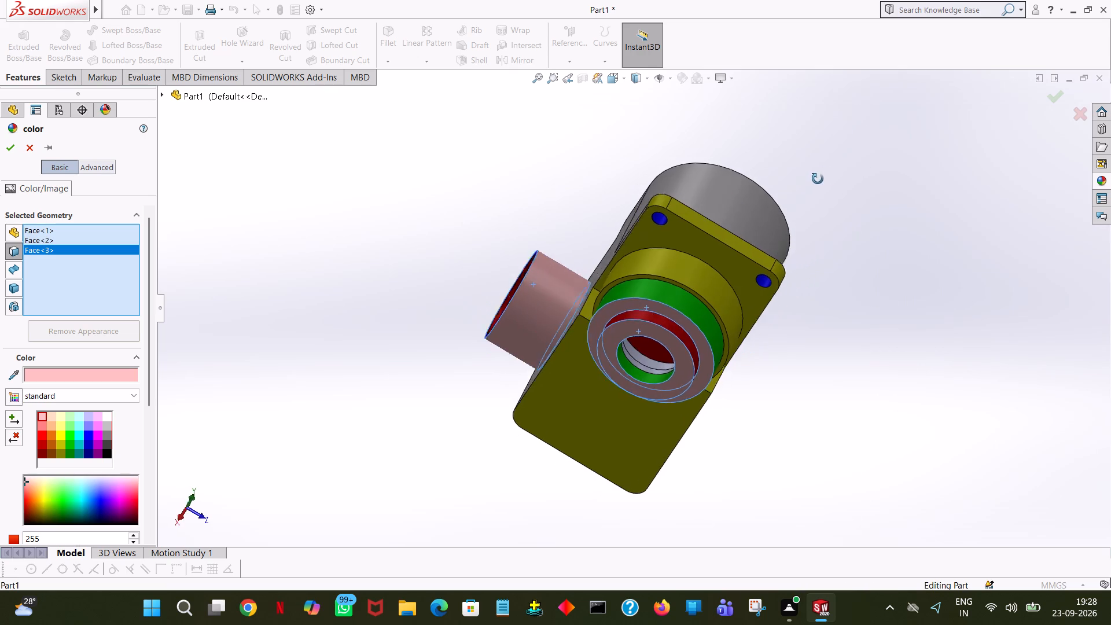
pyautogui.moveTo(818, 179); pyautogui.dragTo(749, 458, button='middle')
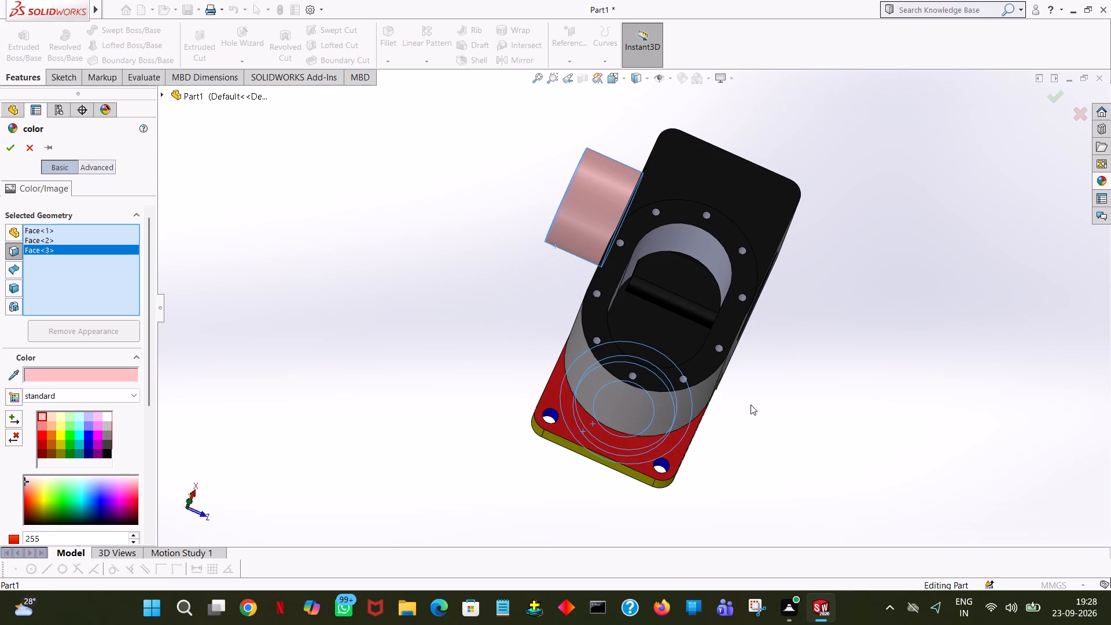
pyautogui.click(687, 242)
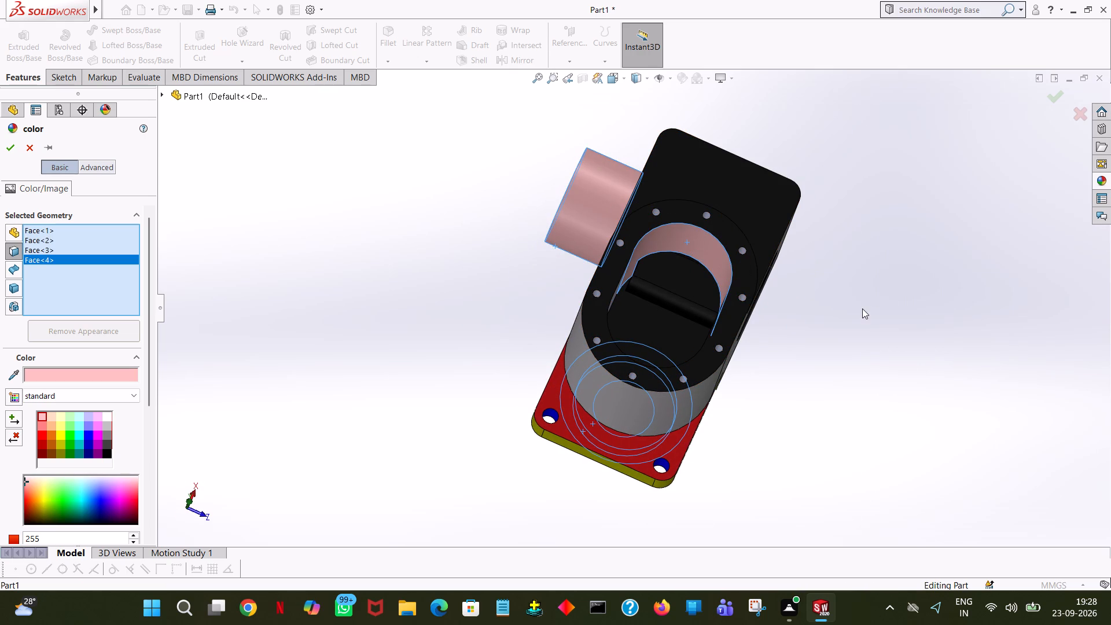
pyautogui.moveTo(791, 286); pyautogui.dragTo(735, 296, button='middle')
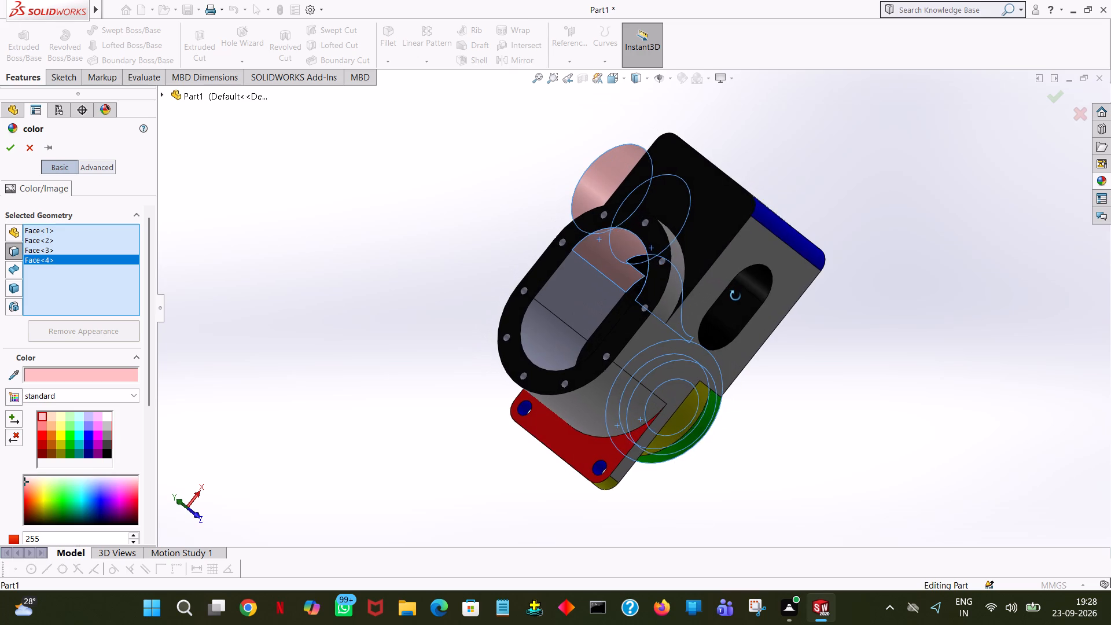
pyautogui.moveTo(735, 296); pyautogui.dragTo(737, 300, button='middle')
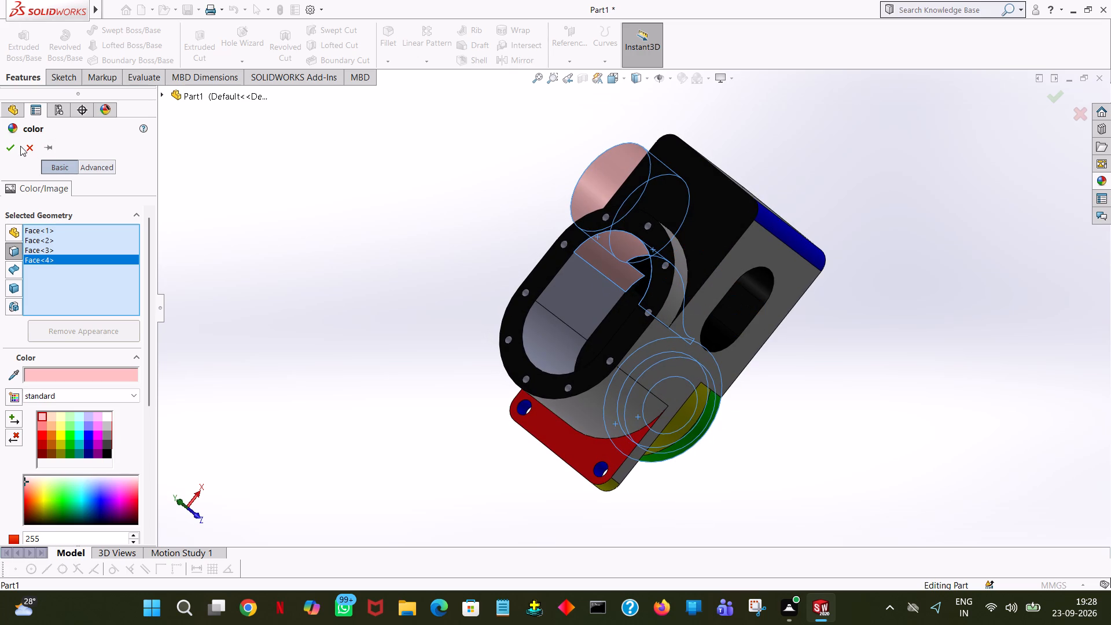
pyautogui.click(13, 146)
pyautogui.click(473, 172)
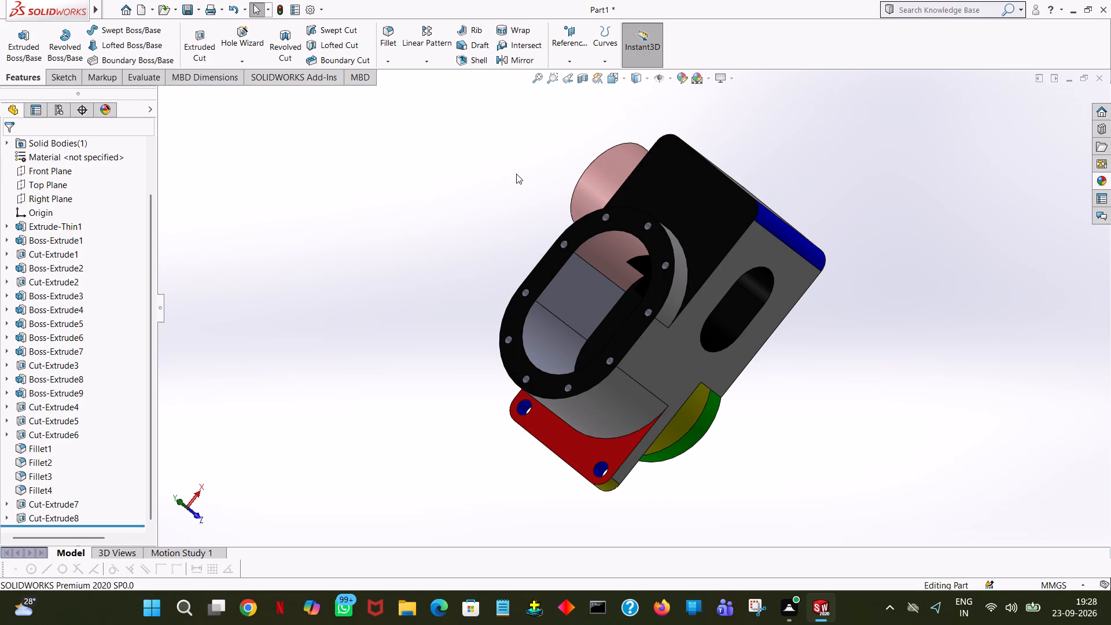
# Start a face-only appearance in the standard palette's dark teal on the two opposite flat inner walls of the oval opening.
pyautogui.click(582, 293)
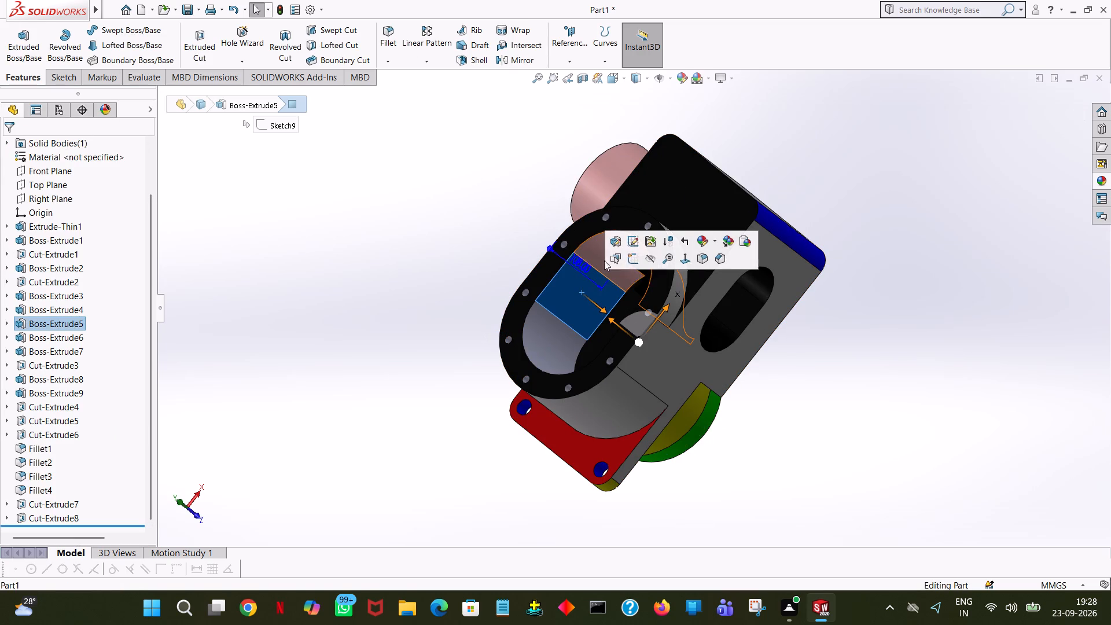
pyautogui.click(705, 240)
pyautogui.click(713, 272)
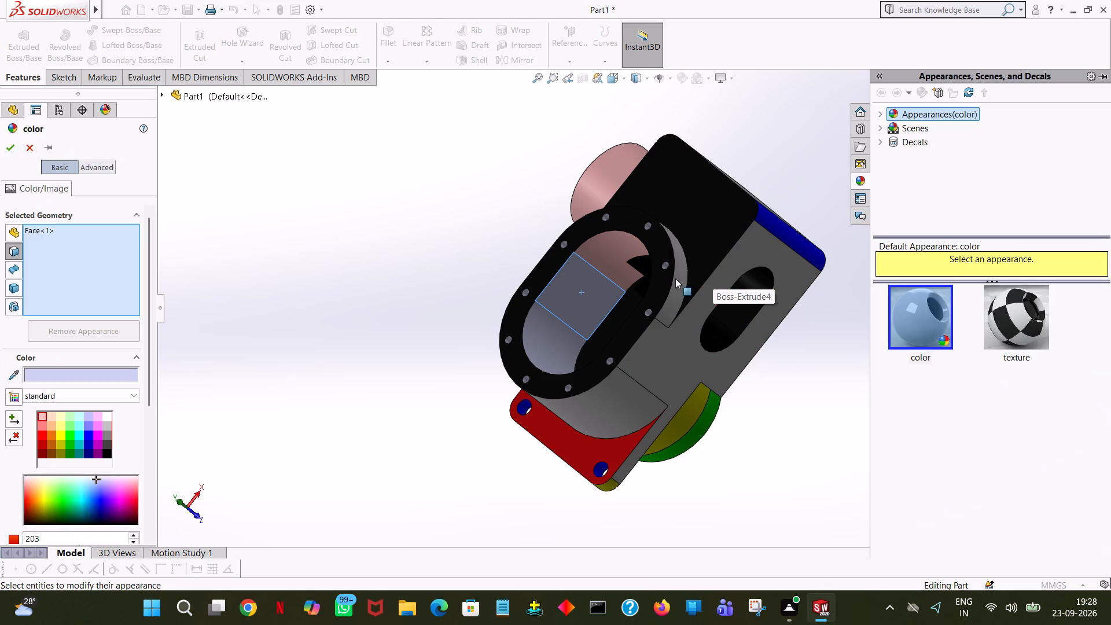
pyautogui.click(76, 450)
pyautogui.moveTo(455, 282); pyautogui.dragTo(498, 417, button='middle')
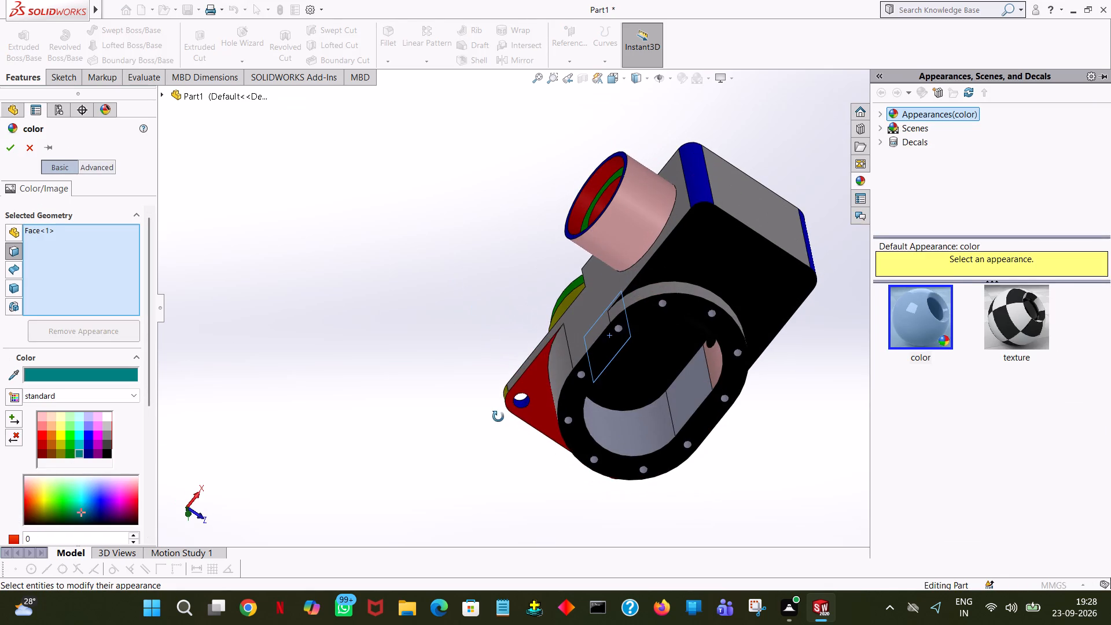
pyautogui.moveTo(498, 417); pyautogui.dragTo(501, 411, button='middle')
pyautogui.middleClick(506, 400)
pyautogui.click(691, 410)
# Add the two uncoloured inner faces deeper in the bottom spigot's bore to the teal selection and apply the appearance.
pyautogui.moveTo(940, 455); pyautogui.dragTo(938, 448, button='middle')
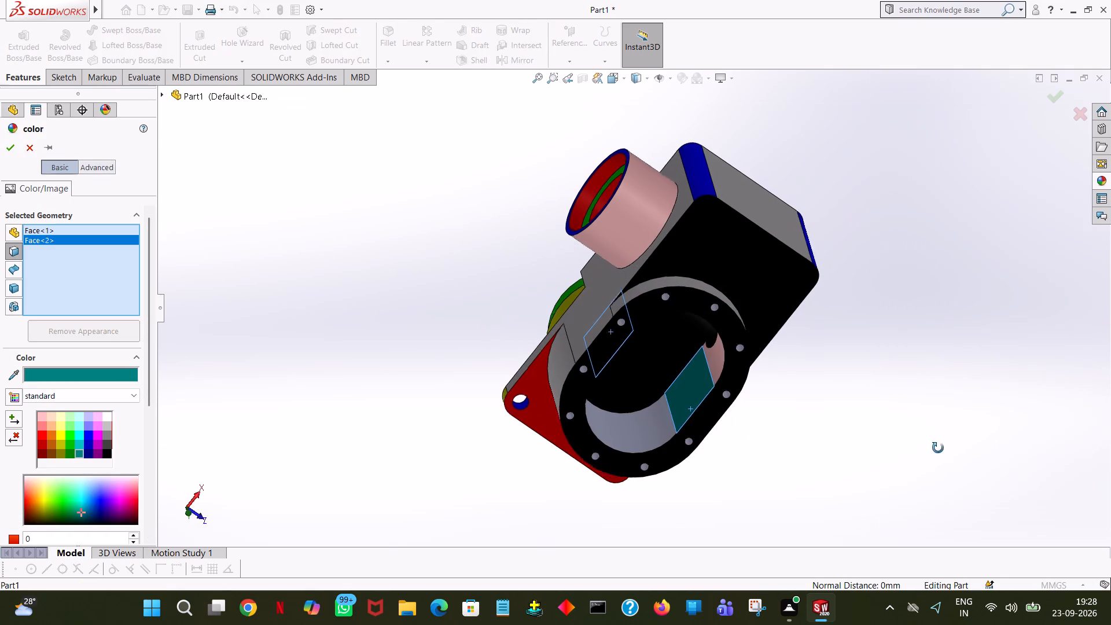
pyautogui.moveTo(938, 448); pyautogui.dragTo(1049, 0, button='middle')
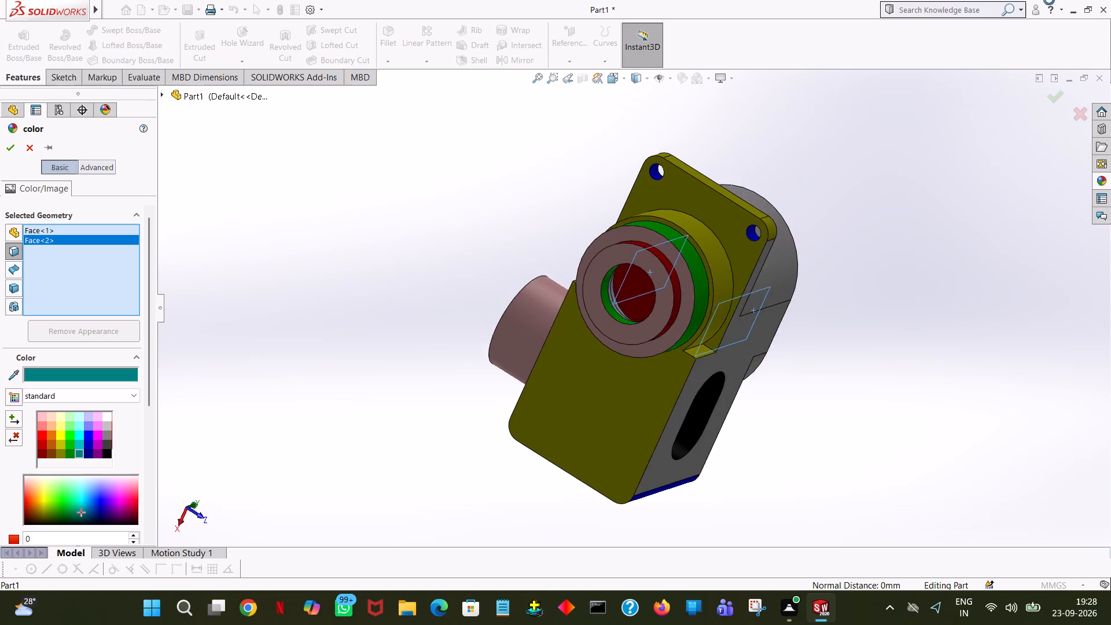
pyautogui.moveTo(1049, 0); pyautogui.dragTo(1037, 11, button='middle')
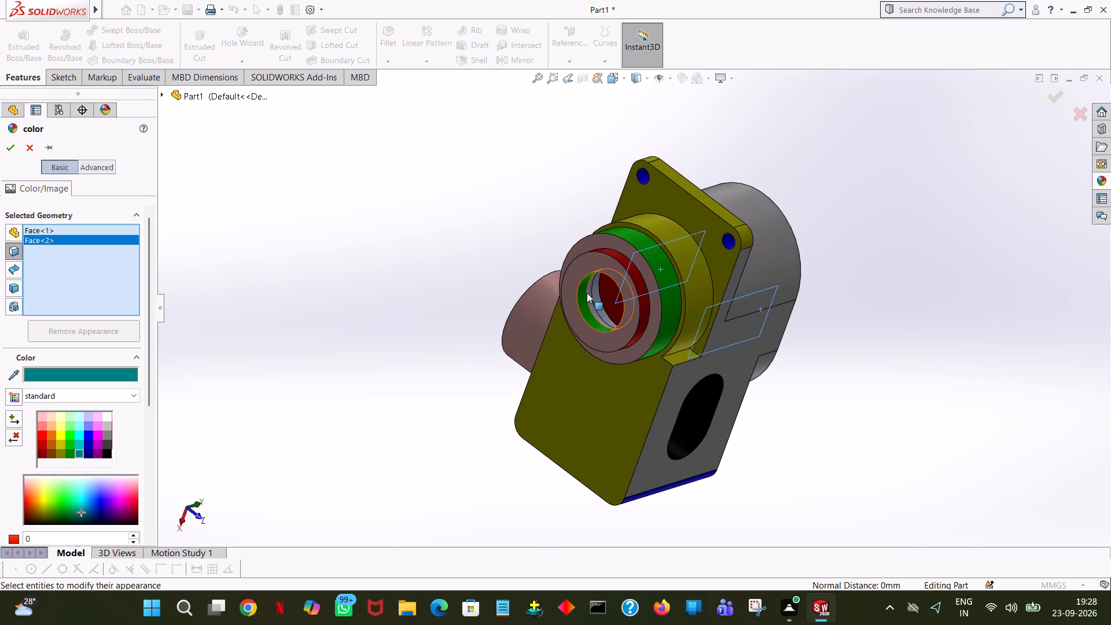
pyautogui.click(594, 301)
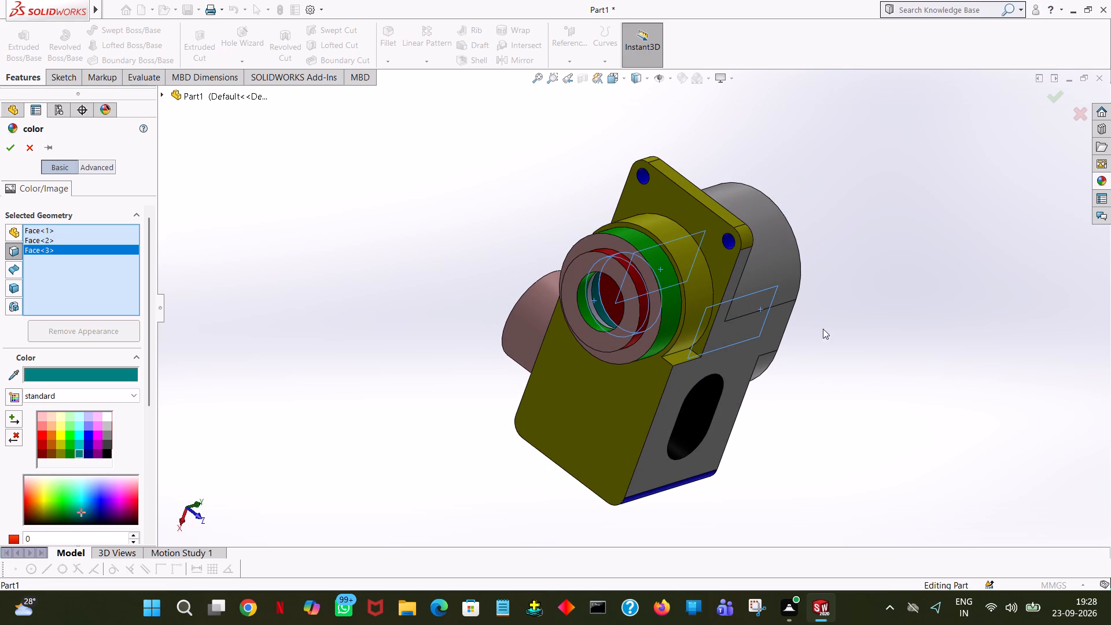
pyautogui.moveTo(832, 327); pyautogui.dragTo(804, 318, button='middle')
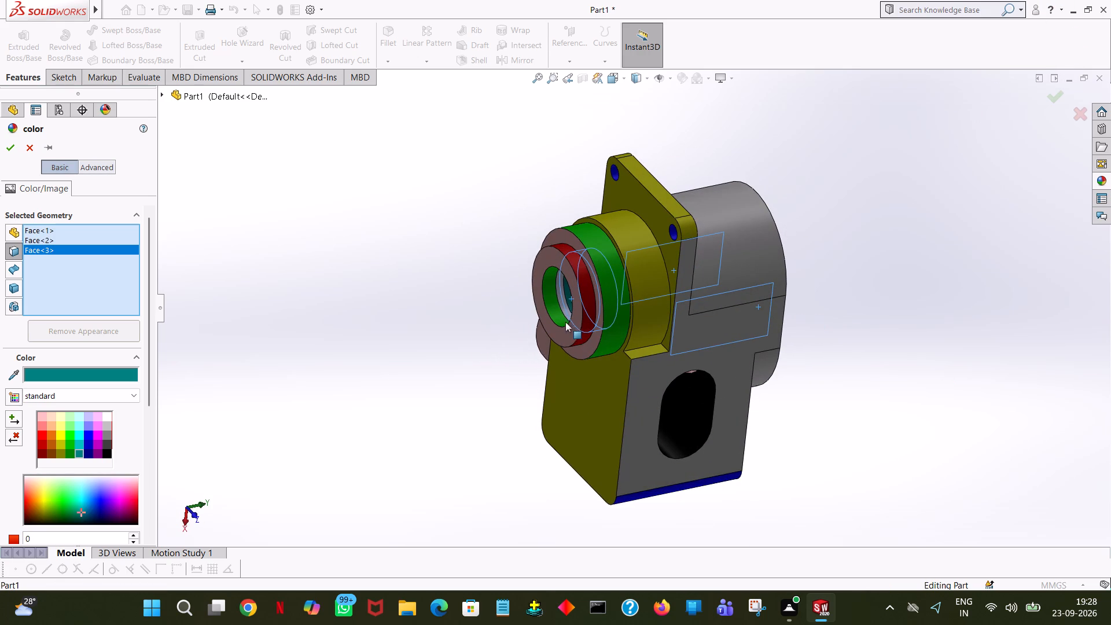
pyautogui.click(559, 297)
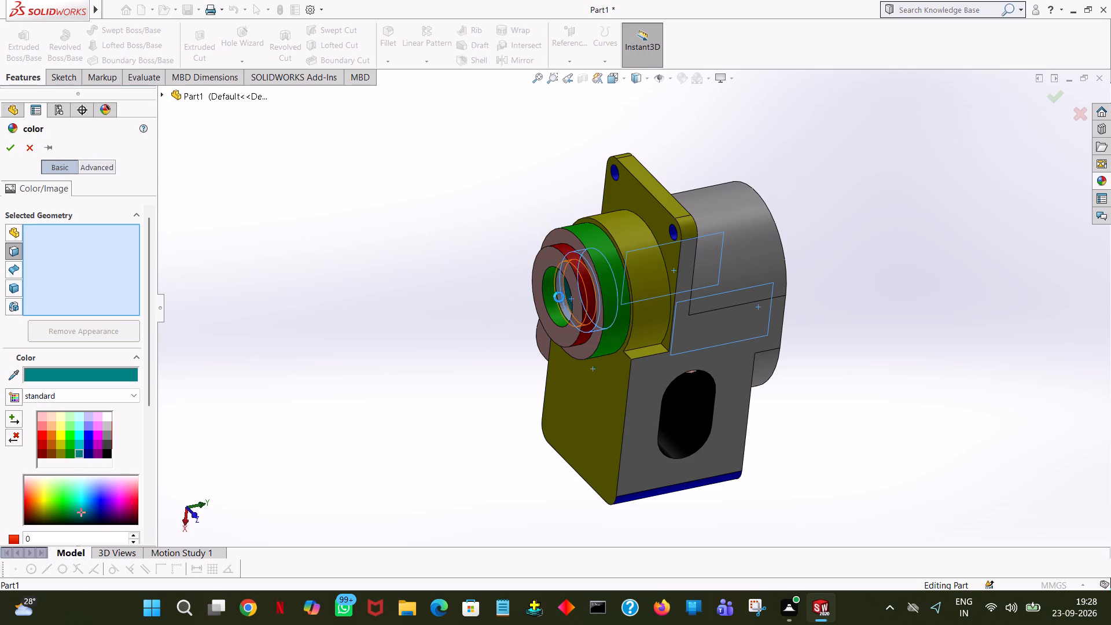
pyautogui.moveTo(886, 392); pyautogui.dragTo(895, 306, button='middle')
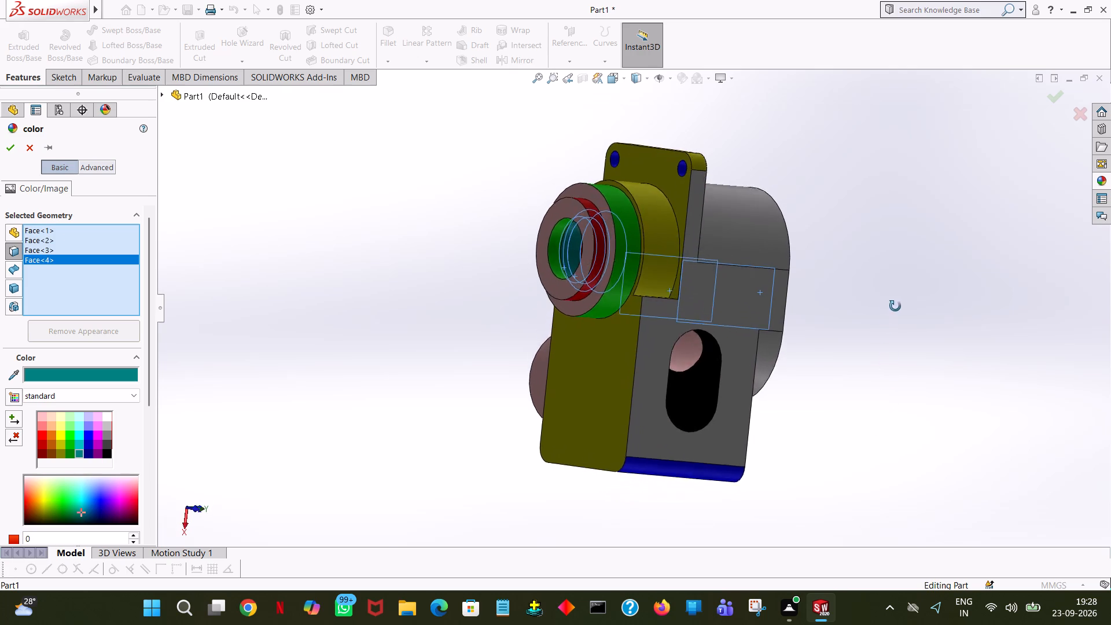
pyautogui.moveTo(895, 306); pyautogui.dragTo(792, 433, button='middle')
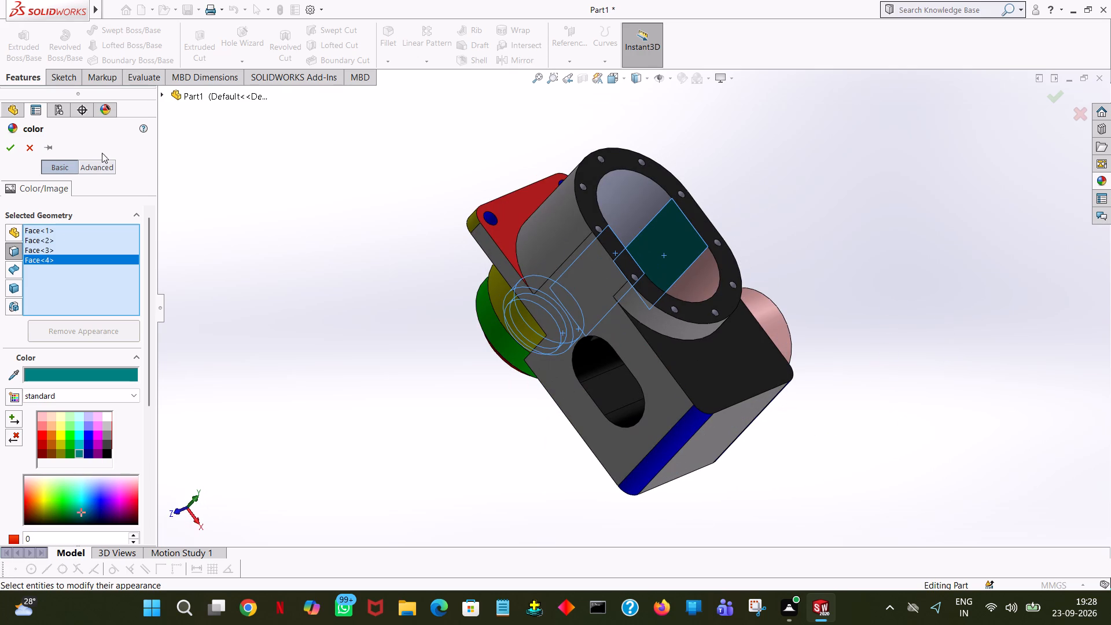
pyautogui.click(16, 147)
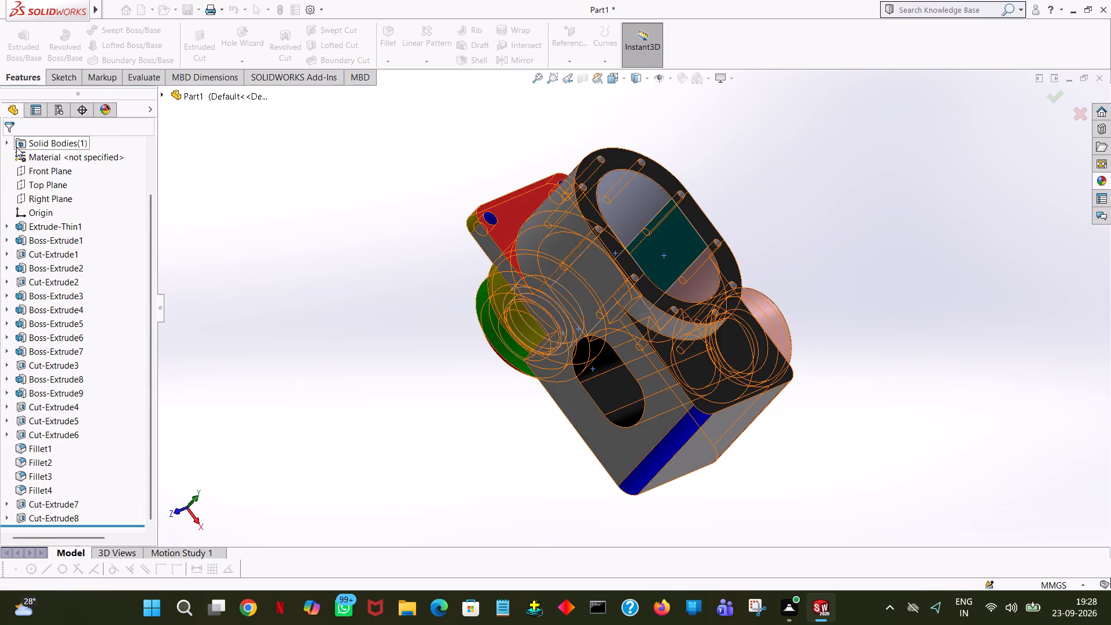
pyautogui.click(833, 161)
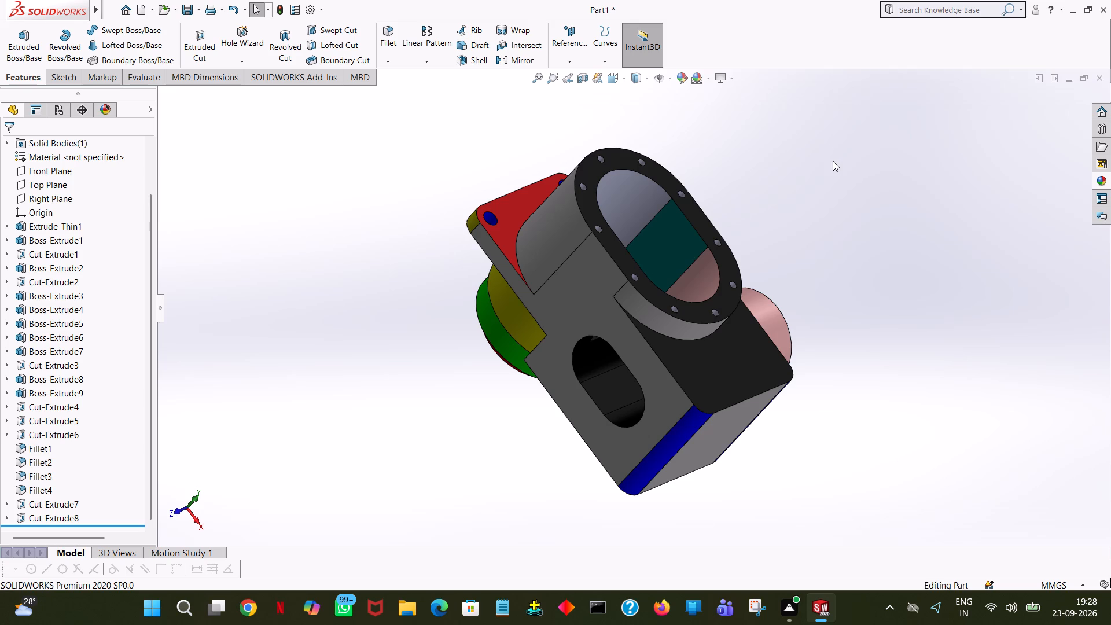
# Colour only the curved inner end wall of the oval opening nearest the flange in a custom purple and apply the appearance.
pyautogui.moveTo(796, 172); pyautogui.dragTo(698, 336, button='middle')
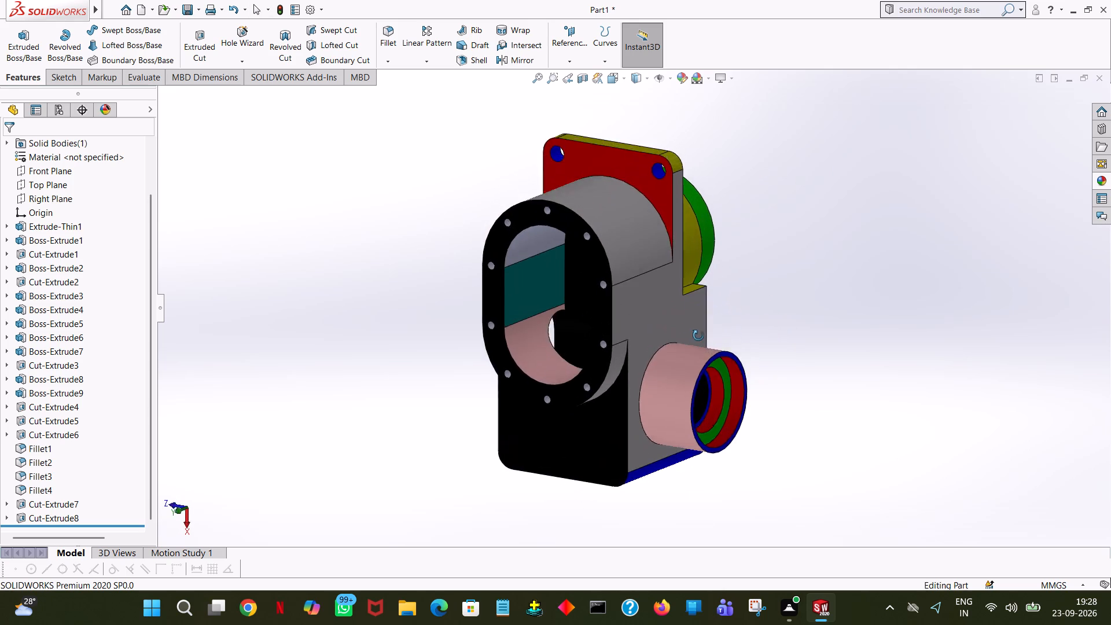
pyautogui.moveTo(698, 336); pyautogui.dragTo(540, 250, button='middle')
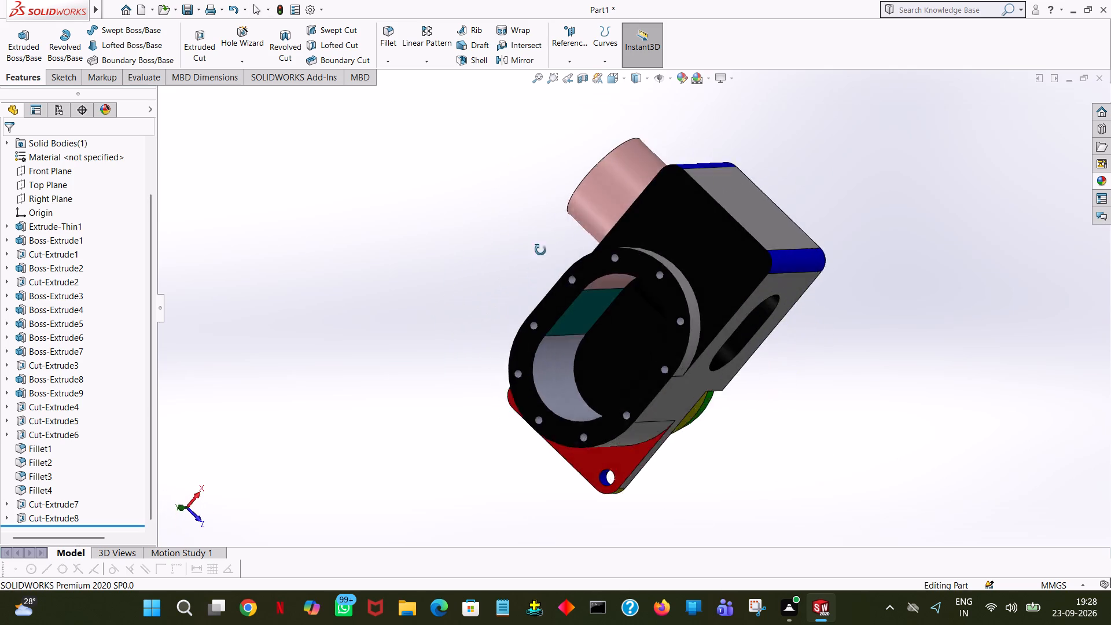
pyautogui.moveTo(540, 250); pyautogui.dragTo(585, 119, button='middle')
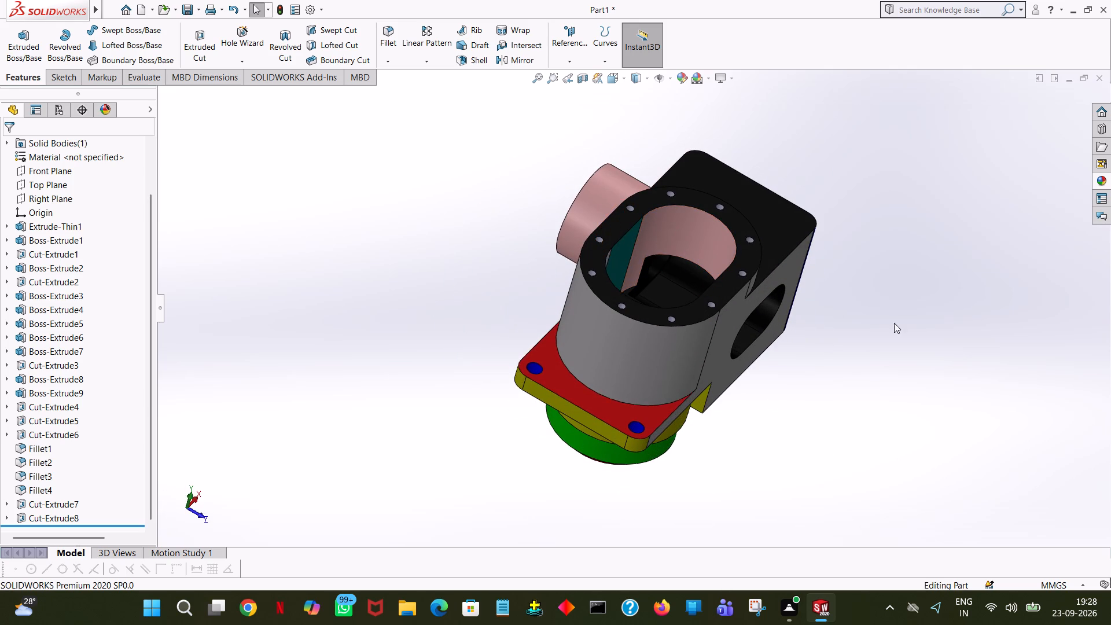
pyautogui.moveTo(944, 338); pyautogui.dragTo(835, 571, button='middle')
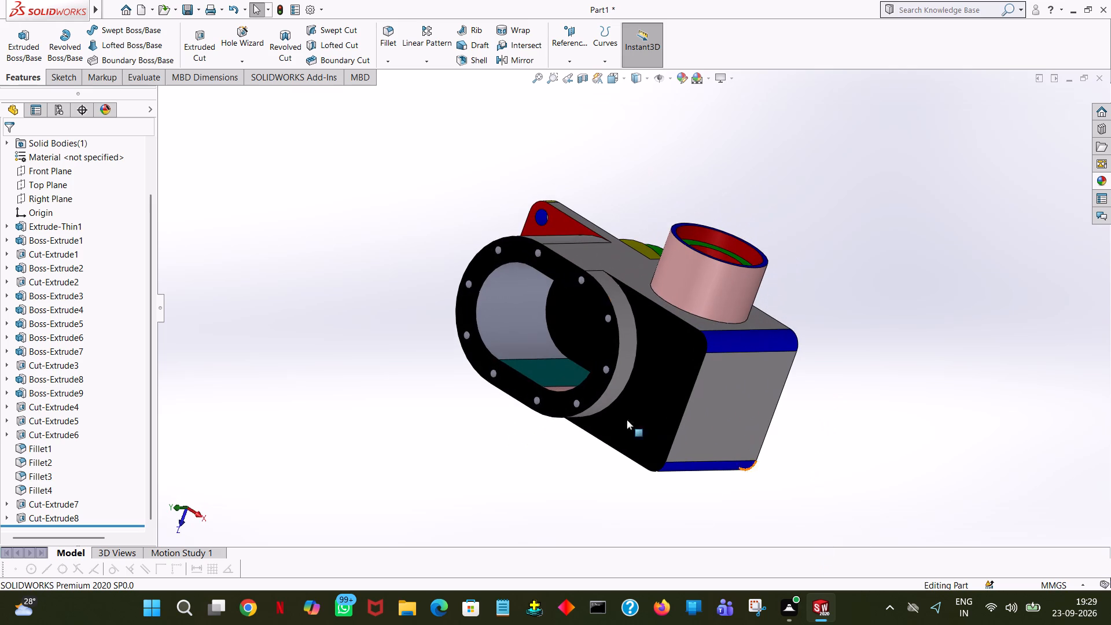
pyautogui.click(514, 311)
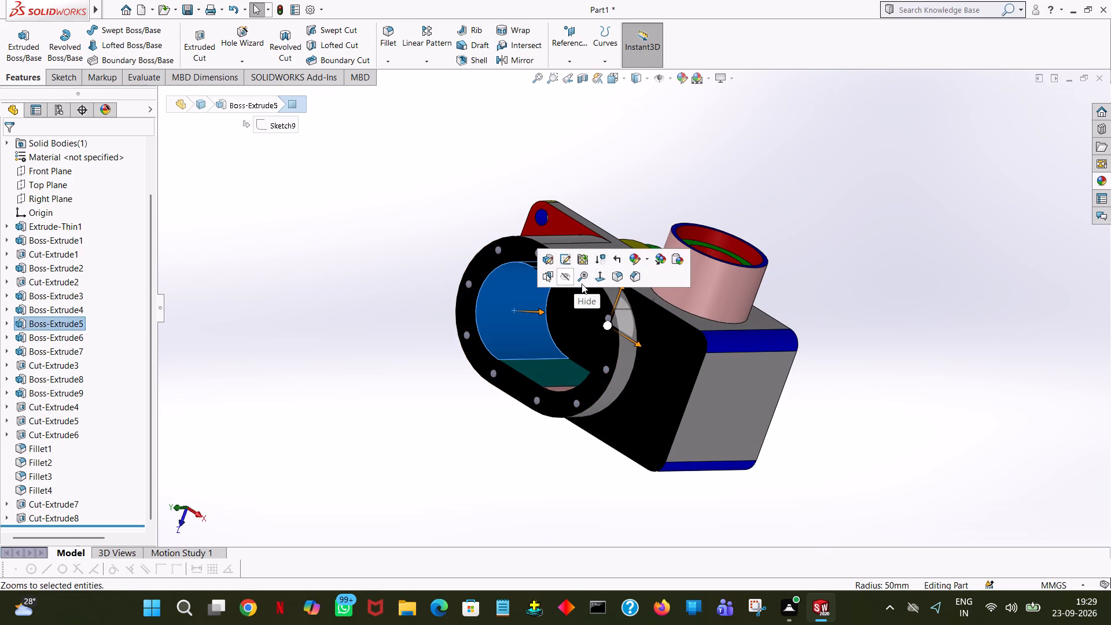
pyautogui.click(629, 259)
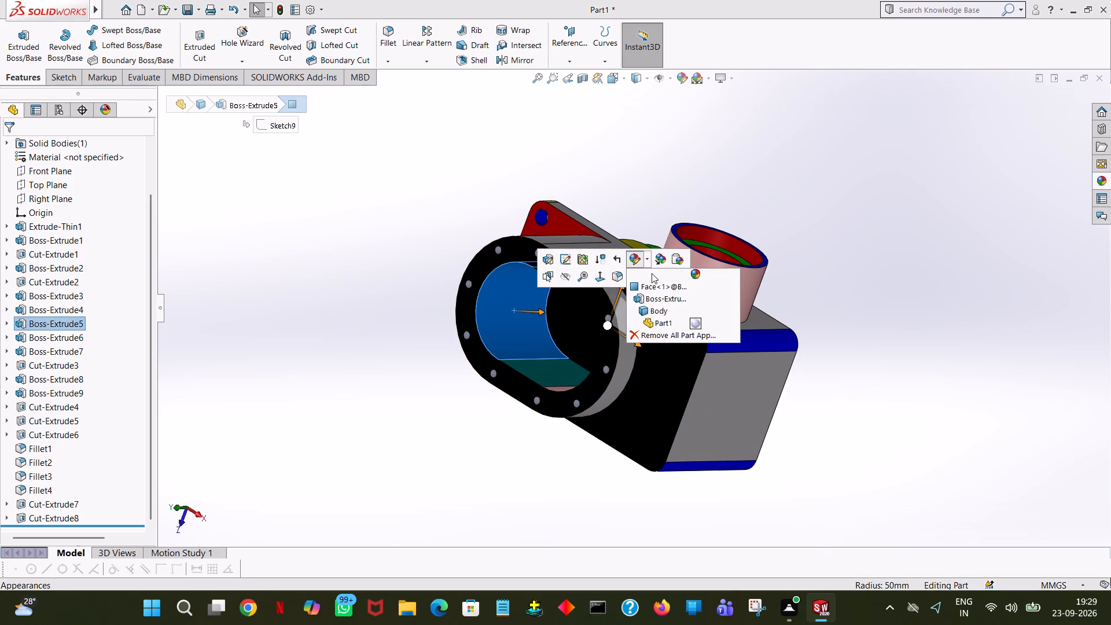
pyautogui.click(661, 288)
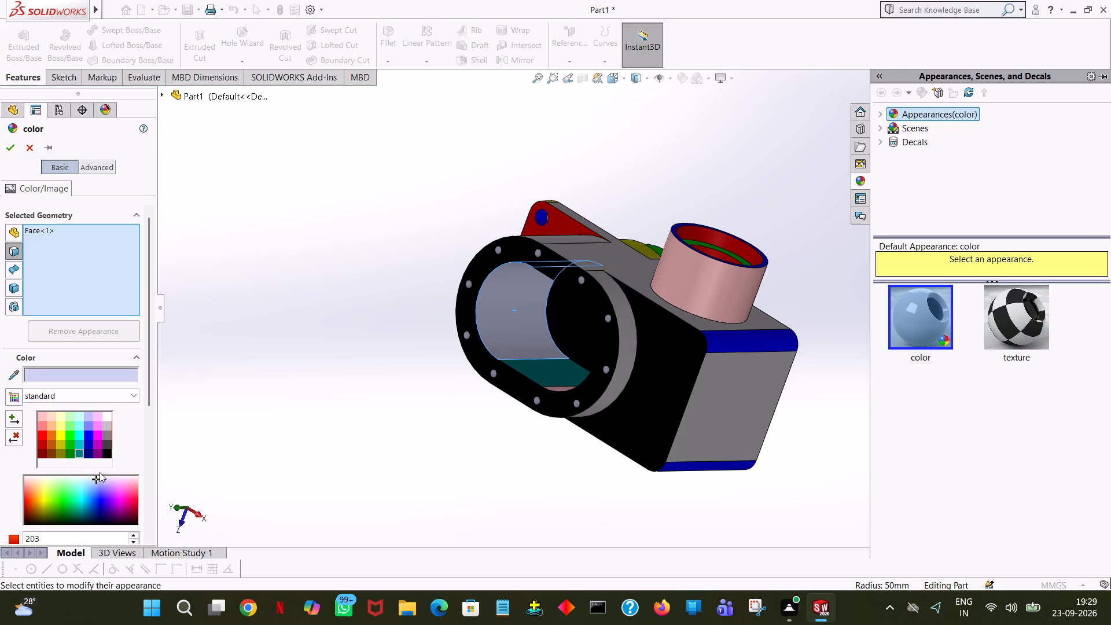
pyautogui.moveTo(98, 479); pyautogui.dragTo(64, 512)
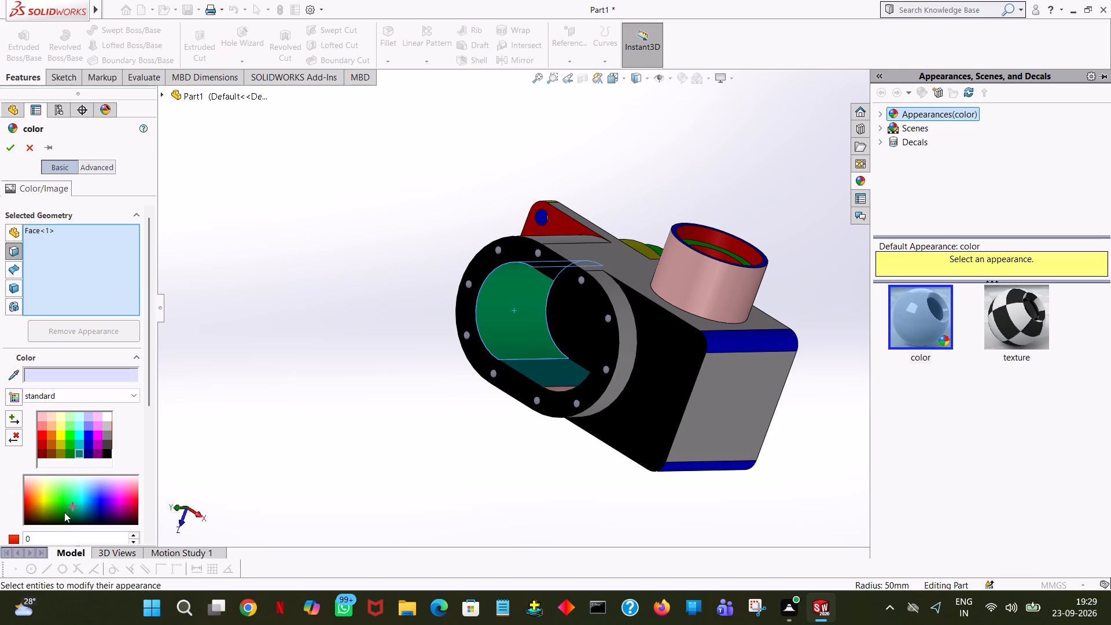
pyautogui.moveTo(64, 512); pyautogui.dragTo(117, 507)
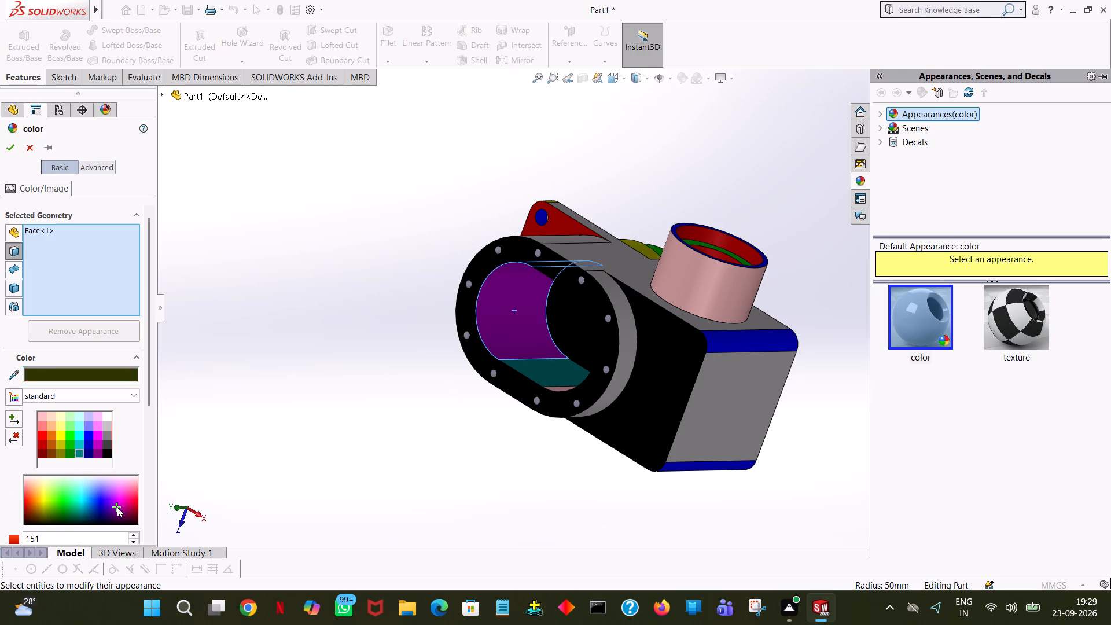
pyautogui.moveTo(117, 507); pyautogui.dragTo(181, 512)
pyautogui.moveTo(756, 482); pyautogui.dragTo(827, 355, button='middle')
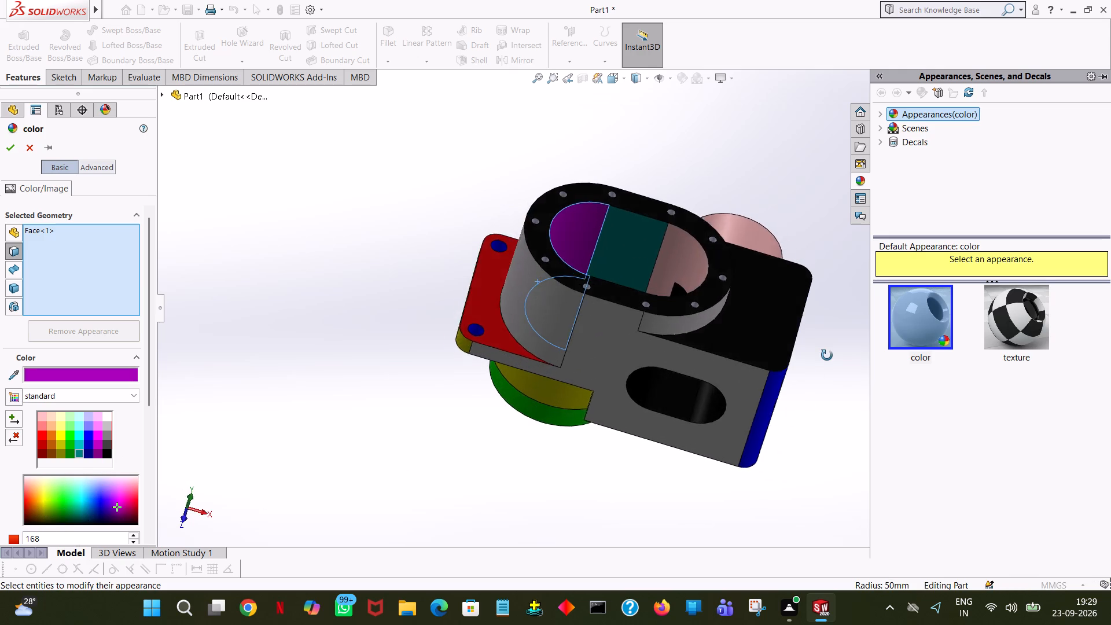
pyautogui.moveTo(827, 355); pyautogui.dragTo(829, 355, button='middle')
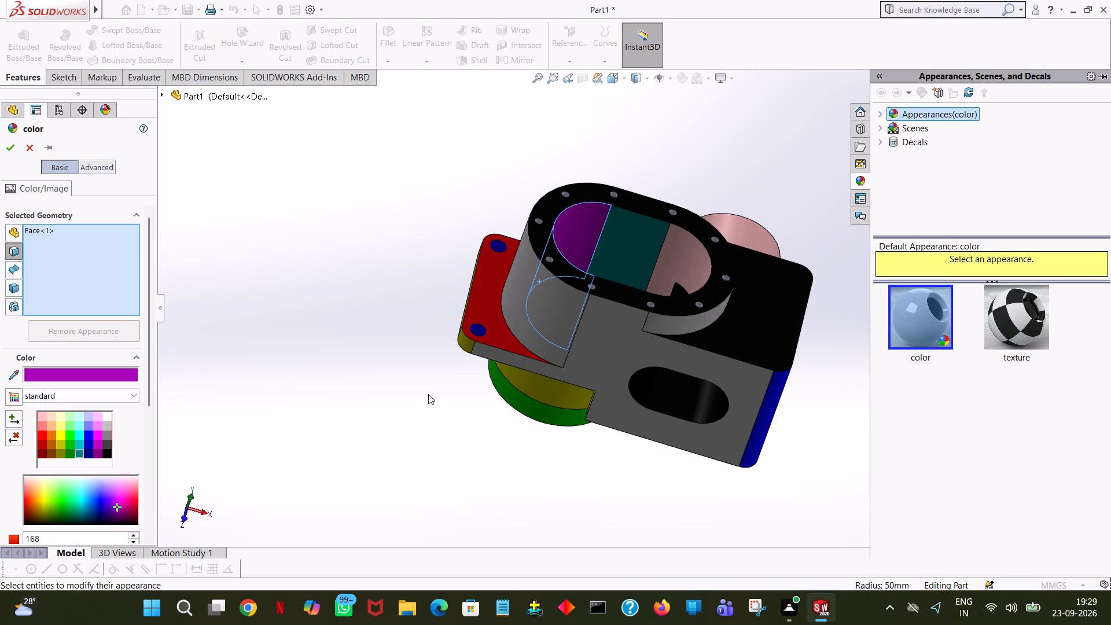
pyautogui.click(12, 149)
pyautogui.click(638, 133)
# Inspect the face colours from all sides of the body, including the oval opening, side port, bottom spigot and flange.
pyautogui.moveTo(659, 137); pyautogui.dragTo(328, 187, button='middle')
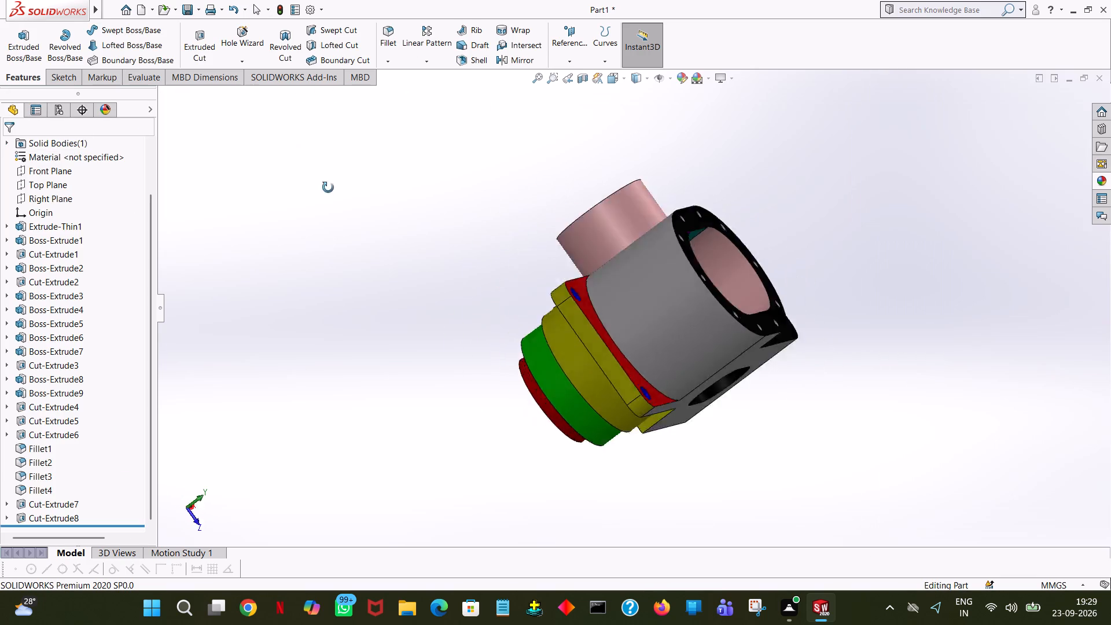
pyautogui.moveTo(328, 187); pyautogui.dragTo(679, 572, button='middle')
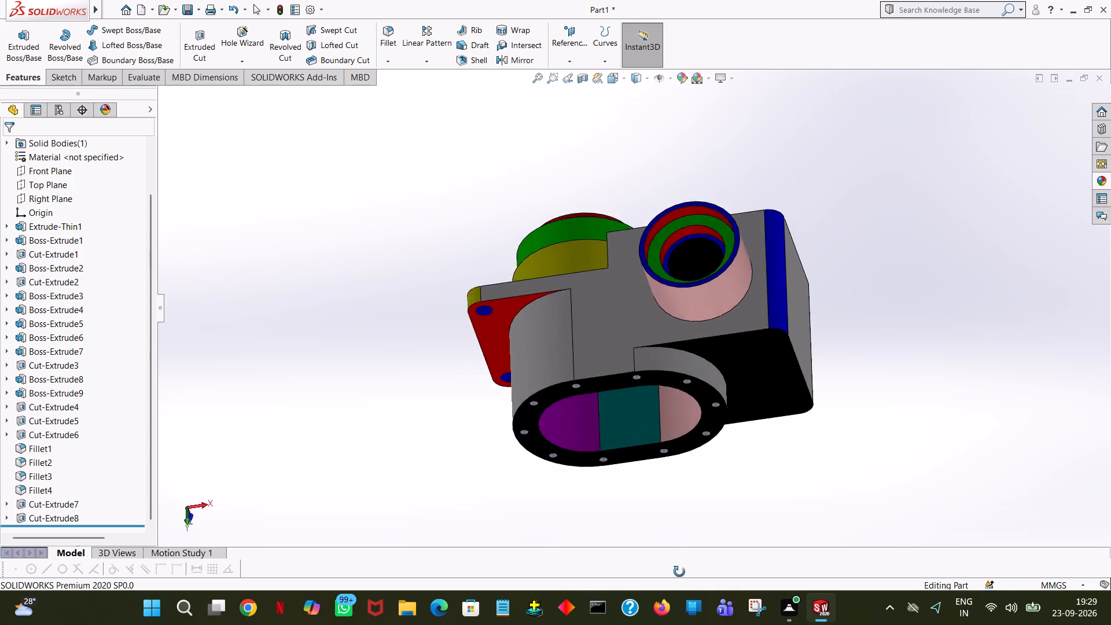
pyautogui.moveTo(679, 572); pyautogui.dragTo(949, 43, button='middle')
pyautogui.moveTo(1063, 102); pyautogui.dragTo(1071, 113, button='middle')
pyautogui.moveTo(1078, 131); pyautogui.dragTo(656, 246, button='middle')
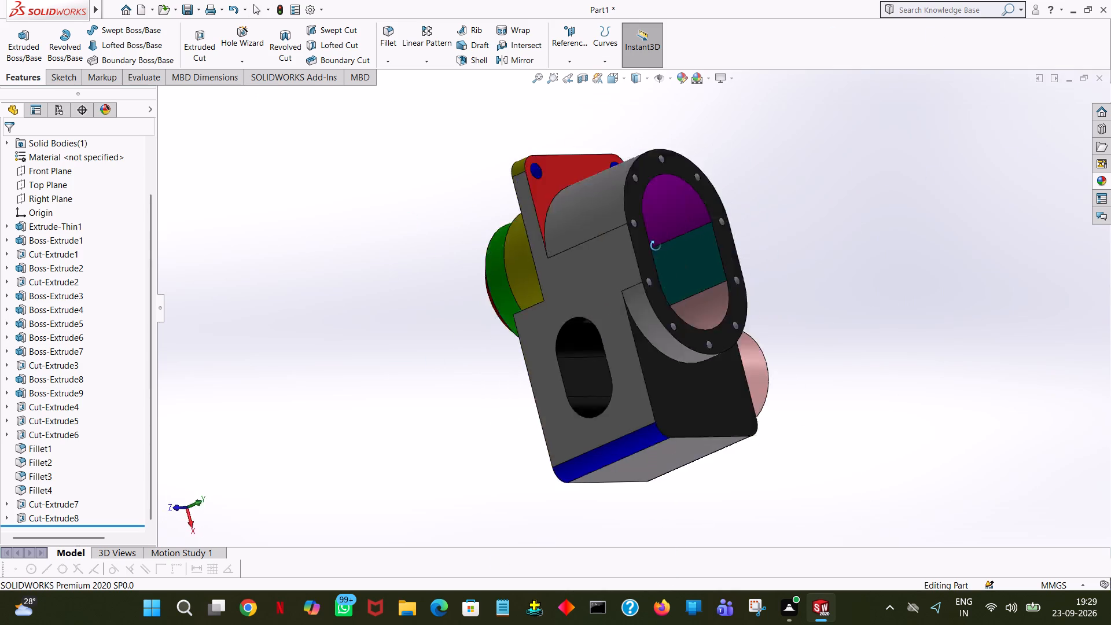
pyautogui.moveTo(656, 246); pyautogui.dragTo(515, 231, button='middle')
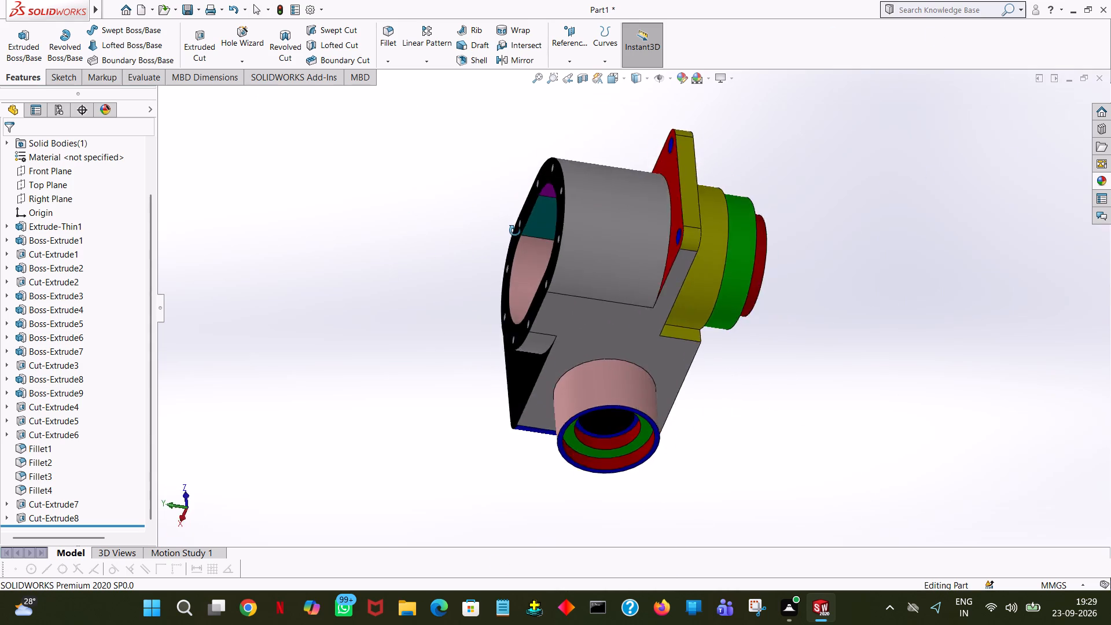
pyautogui.moveTo(515, 231); pyautogui.dragTo(563, 90, button='middle')
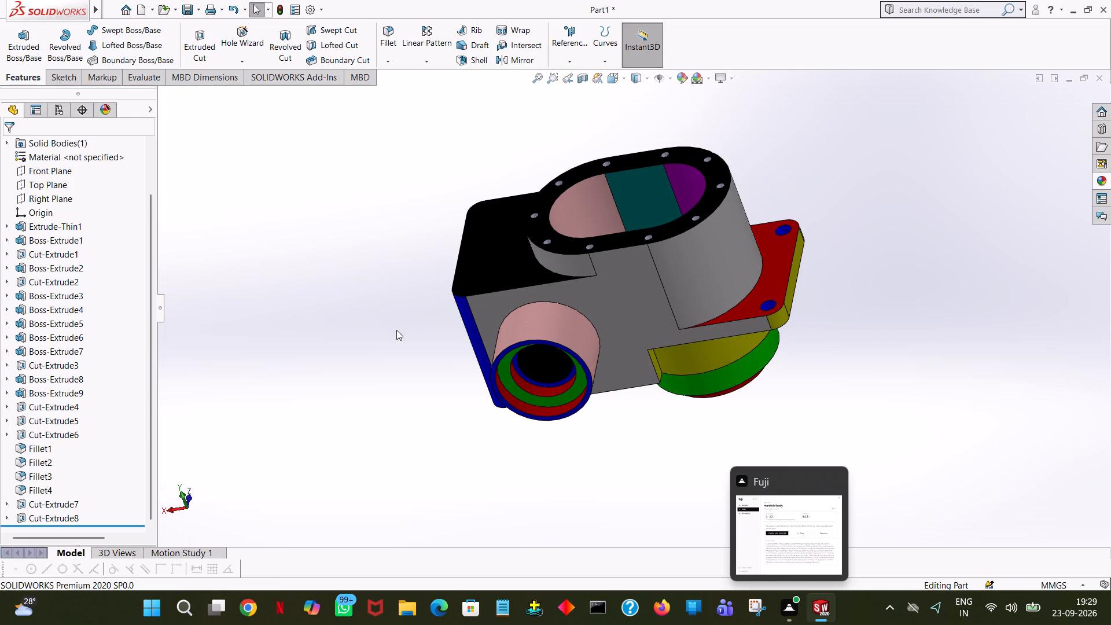
pyautogui.moveTo(396, 330); pyautogui.dragTo(680, 307, button='middle')
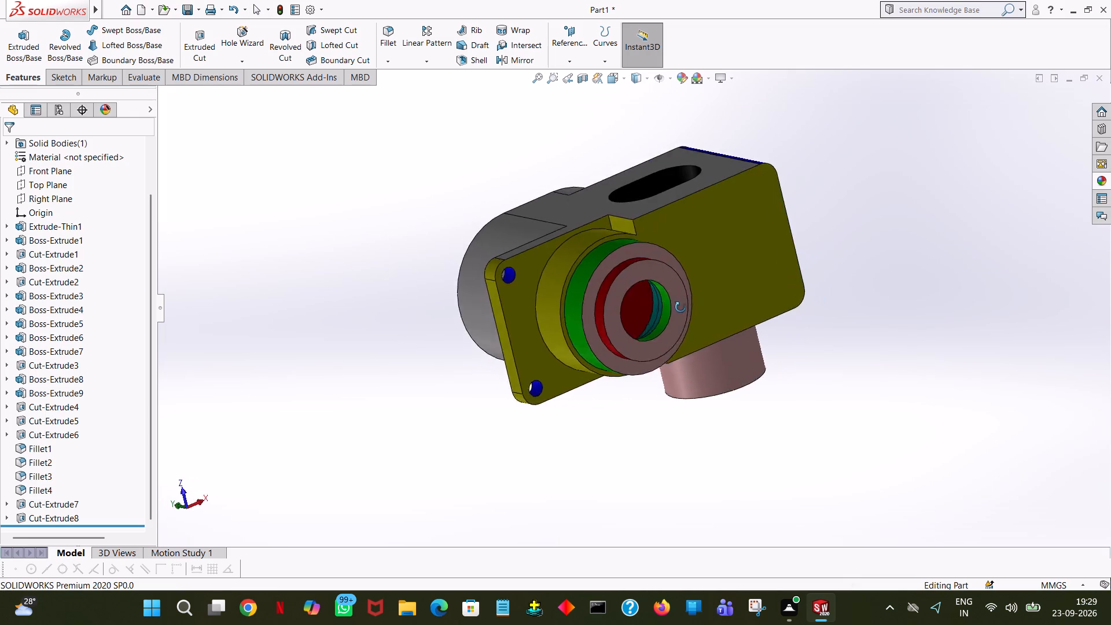
pyautogui.moveTo(680, 307); pyautogui.dragTo(1070, 338, button='middle')
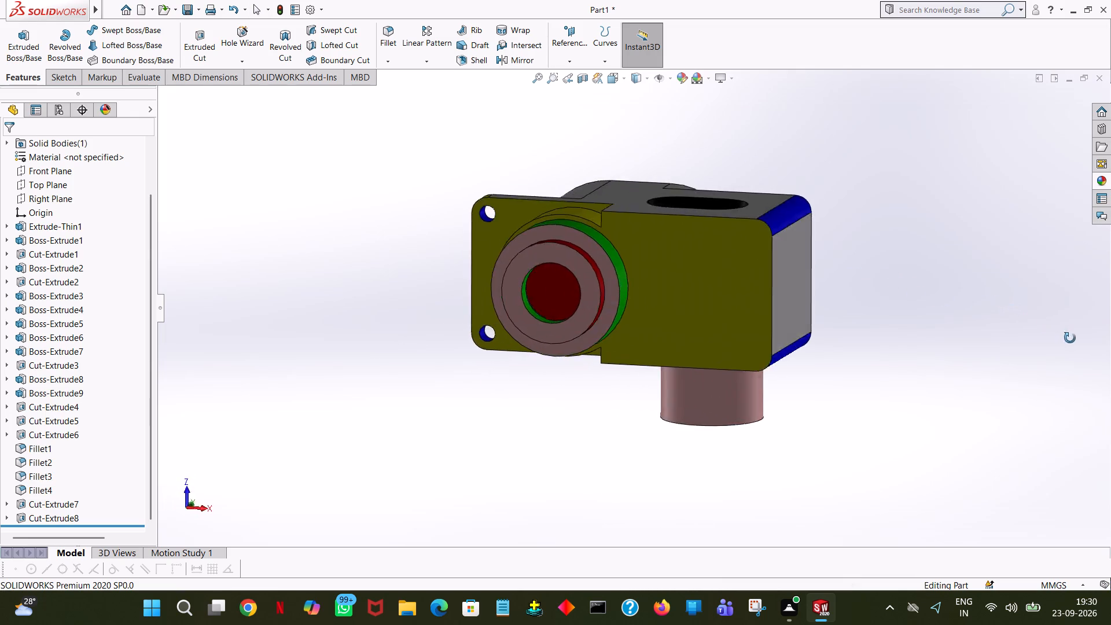
pyautogui.moveTo(1070, 338); pyautogui.dragTo(1028, 351, button='middle')
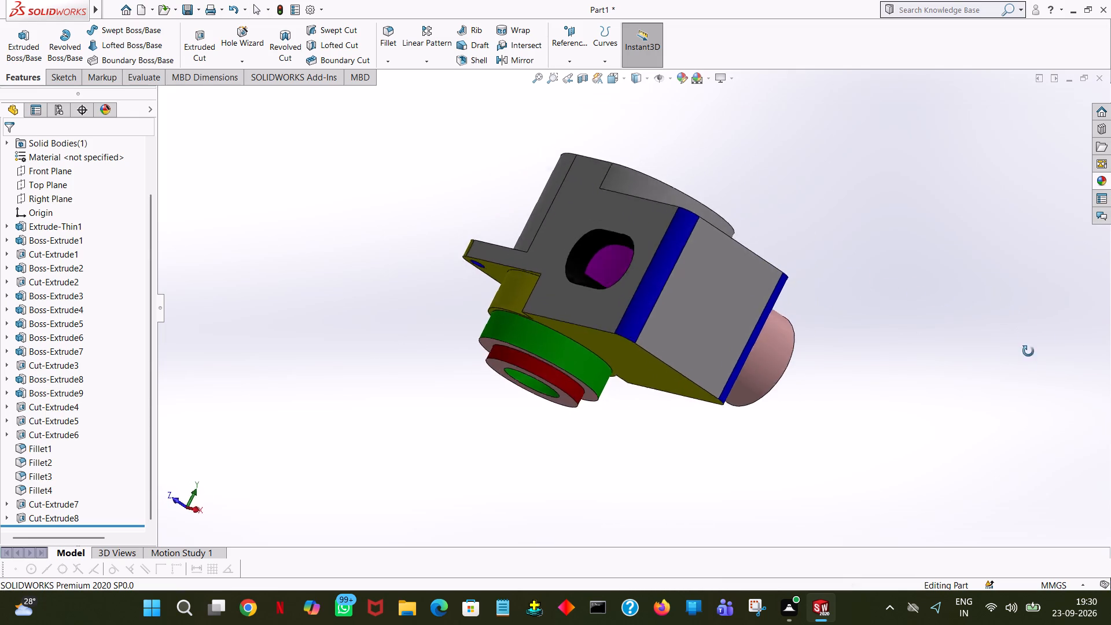
pyautogui.moveTo(1028, 351); pyautogui.dragTo(1080, 607, button='middle')
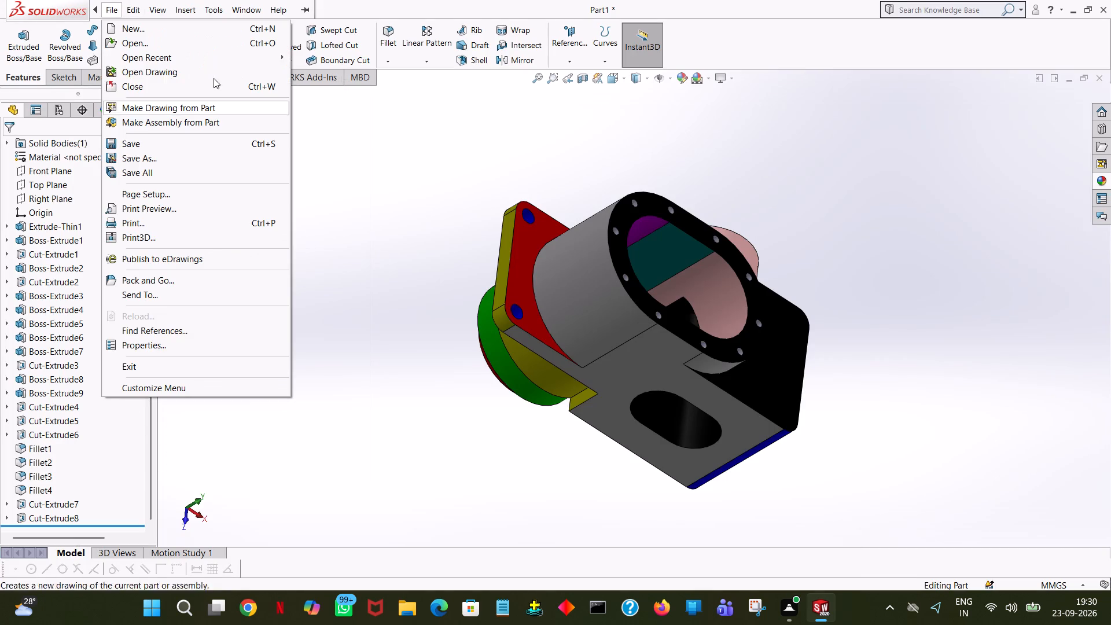
# Save a PDF copy of the part as "fanifold body" in the "pdf new job" folder on drive E.
pyautogui.click(370, 168)
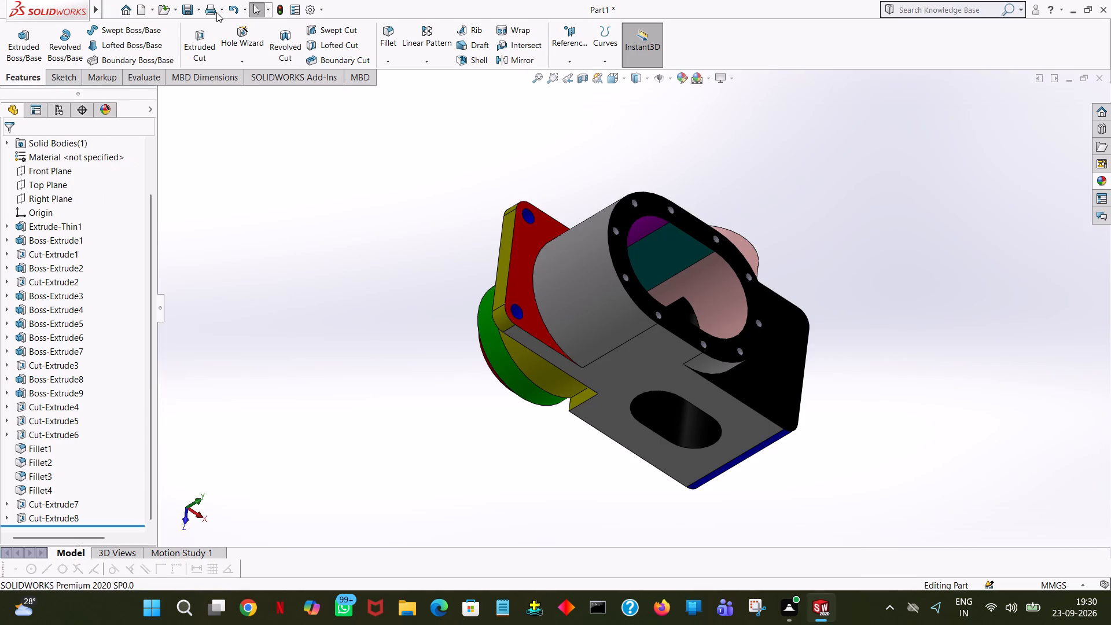
pyautogui.click(197, 8)
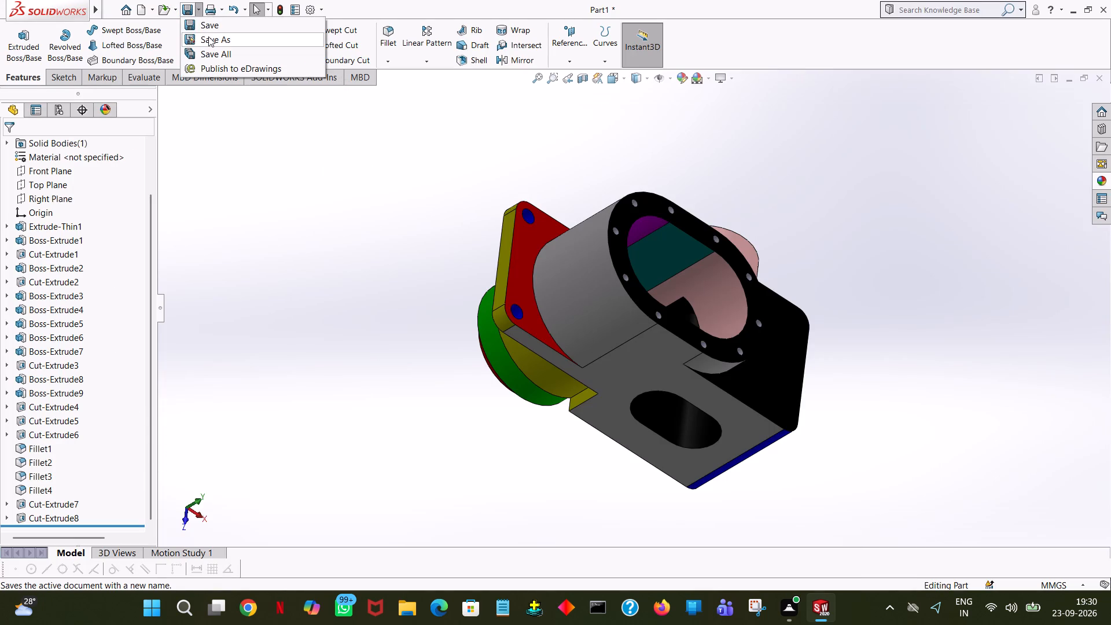
pyautogui.click(209, 37)
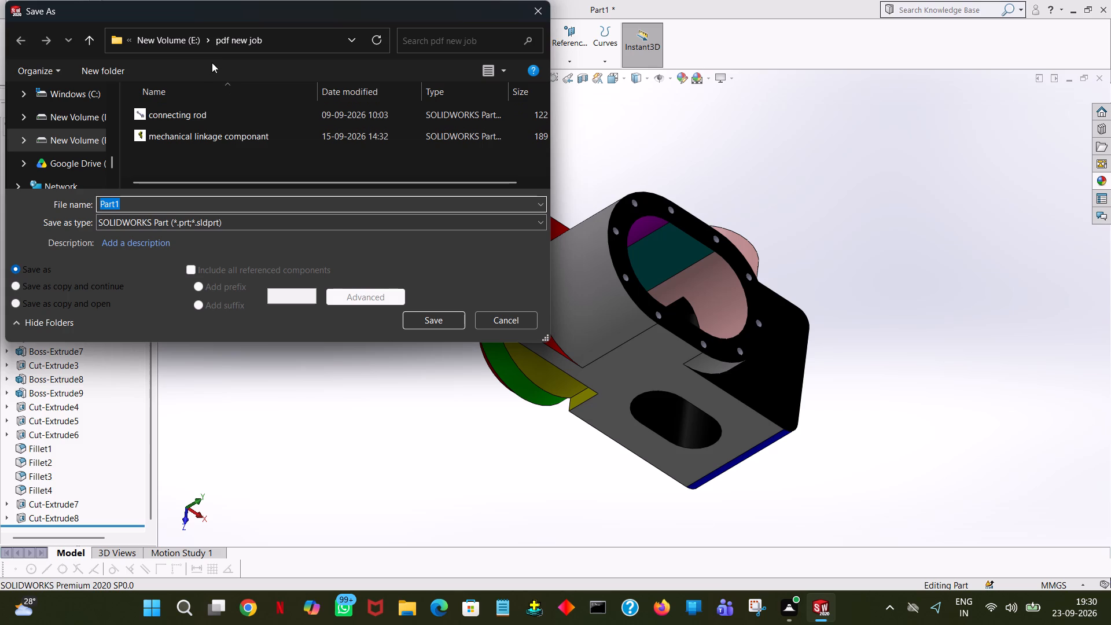
pyautogui.click(220, 221)
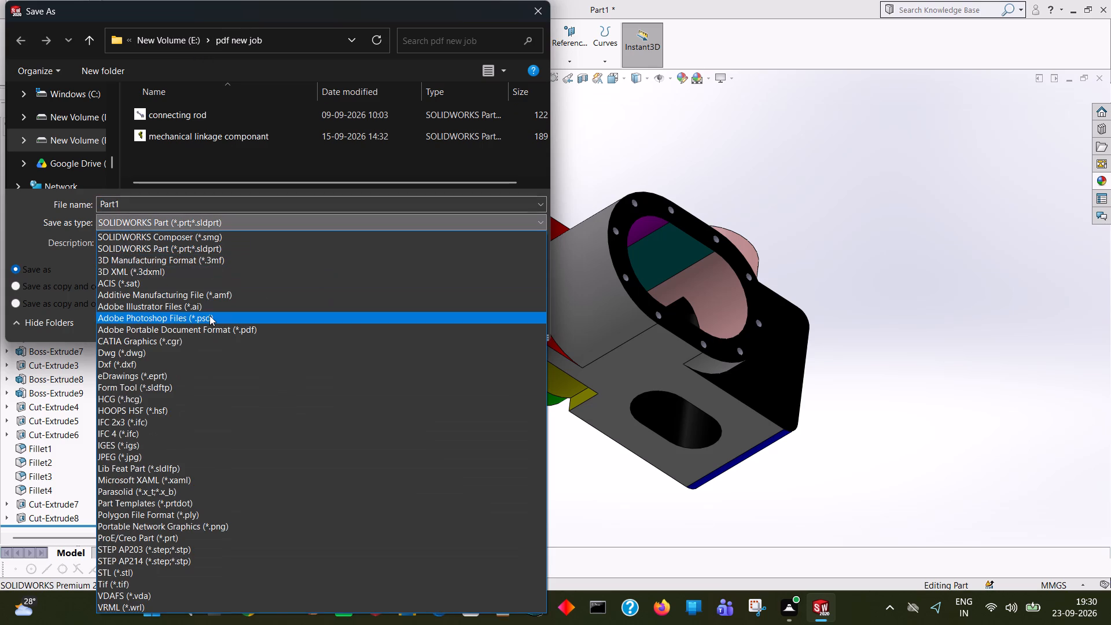
pyautogui.click(211, 327)
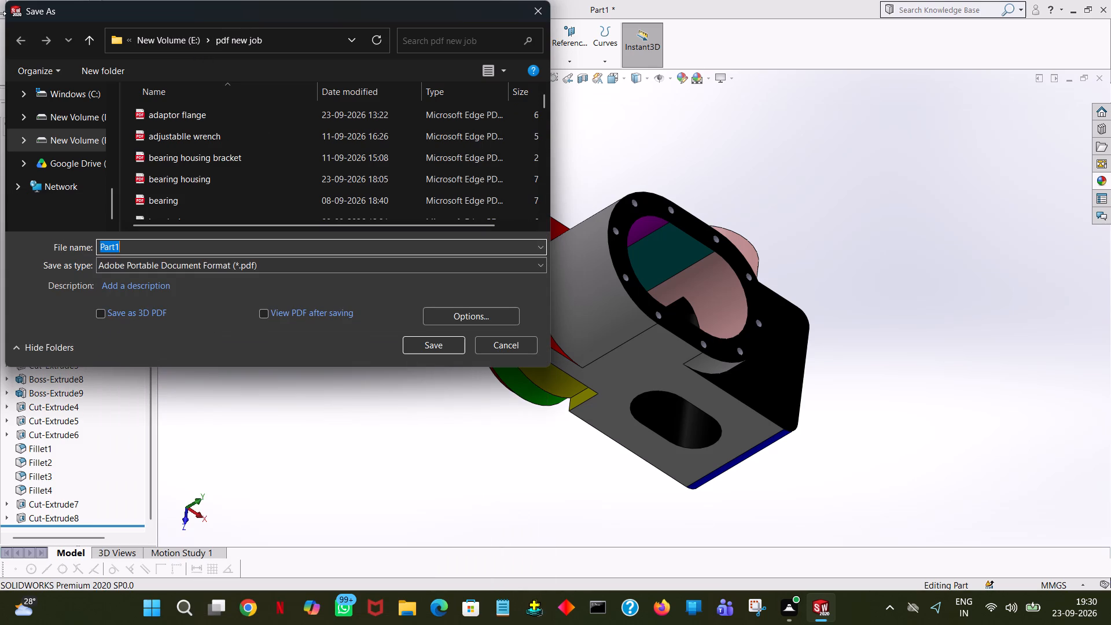
pyautogui.press('f')
pyautogui.press('a')
pyautogui.write('nif')
pyautogui.write('ol')
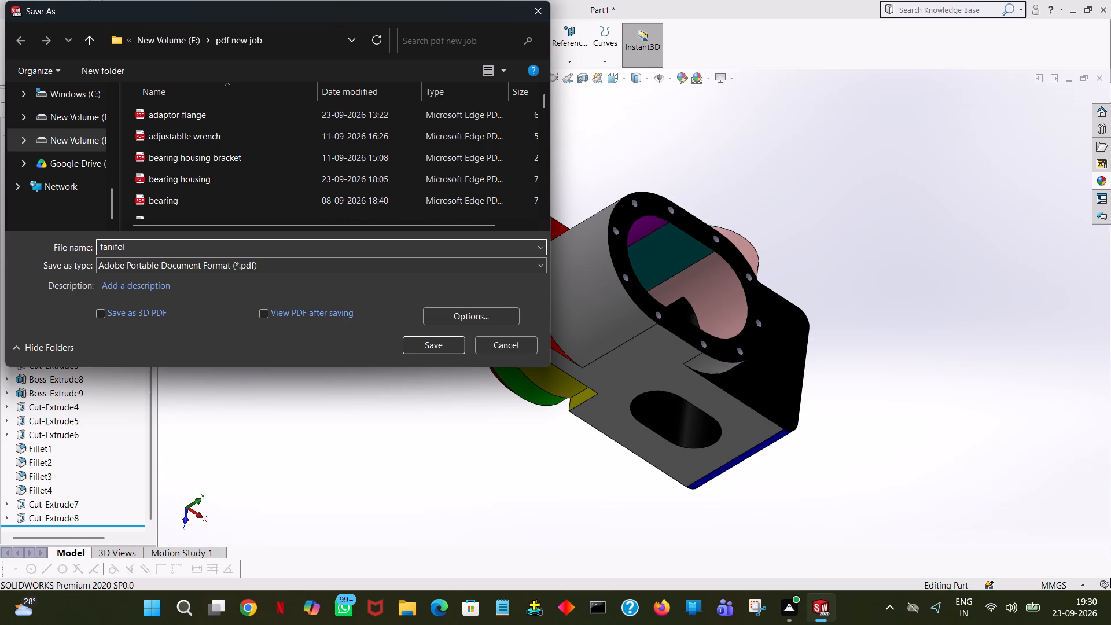
pyautogui.press('d')
pyautogui.press('space')
pyautogui.press('b')
pyautogui.write('od')
pyautogui.press('y')
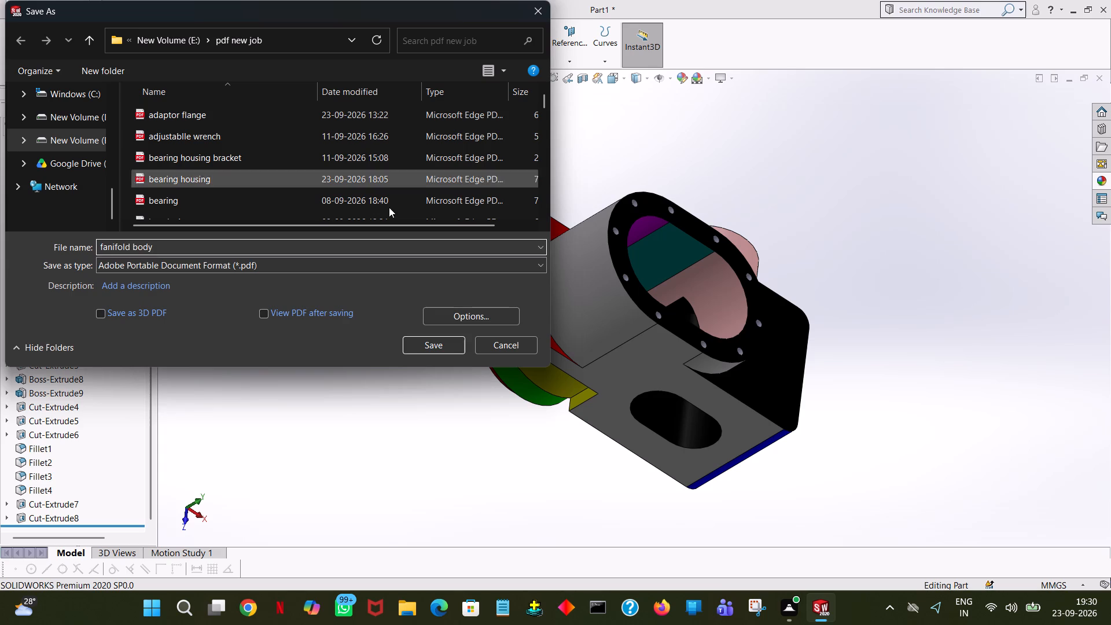
pyautogui.click(426, 344)
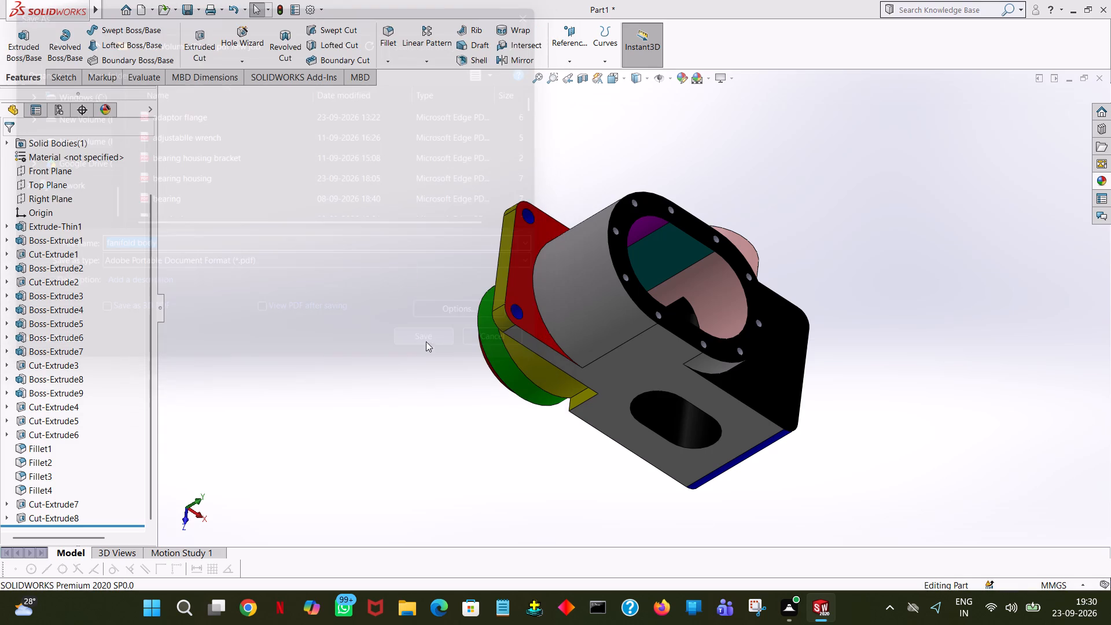
# Save the part in SOLIDWORKS Part format as "manifold body" in the "desighn new job" folder on drive E.
pyautogui.click(183, 6)
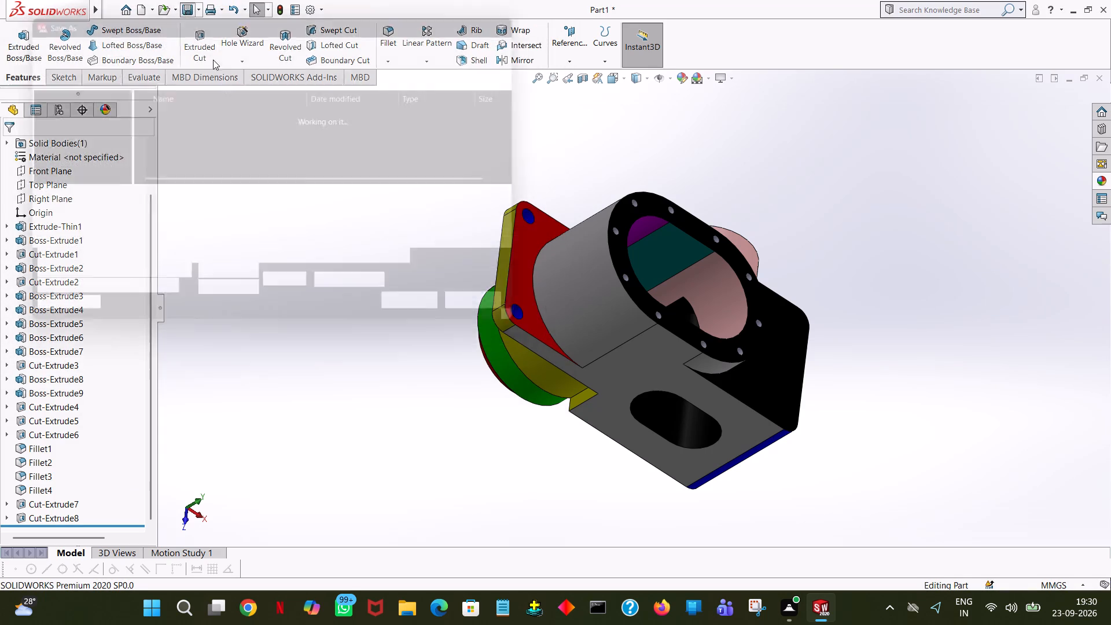
pyautogui.click(153, 37)
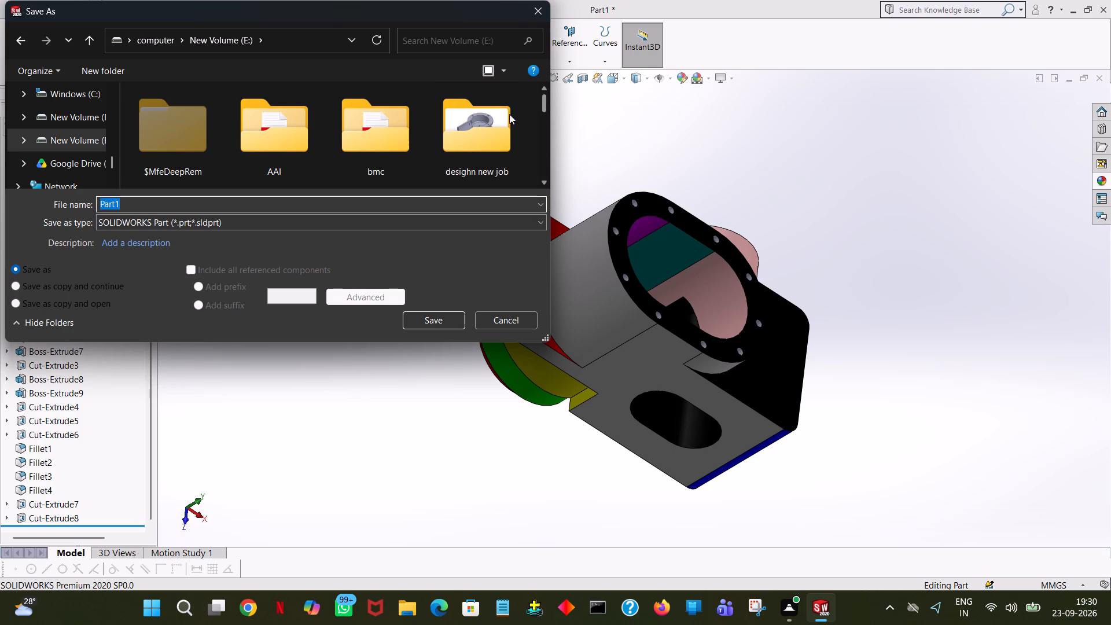
pyautogui.click(486, 119)
pyautogui.doubleClick(486, 119)
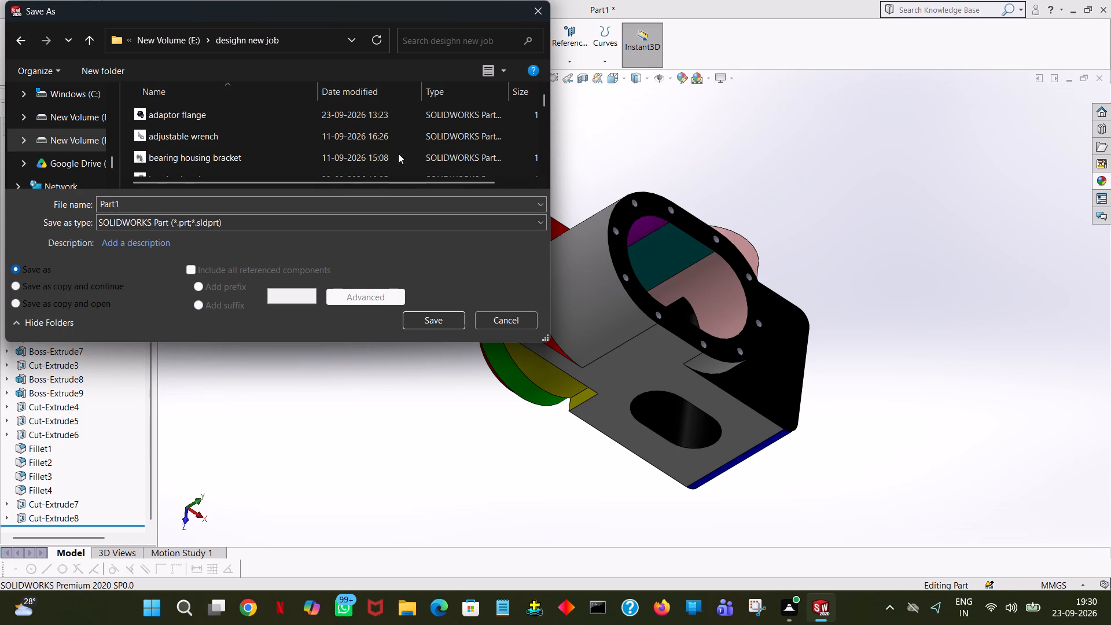
pyautogui.click(371, 207)
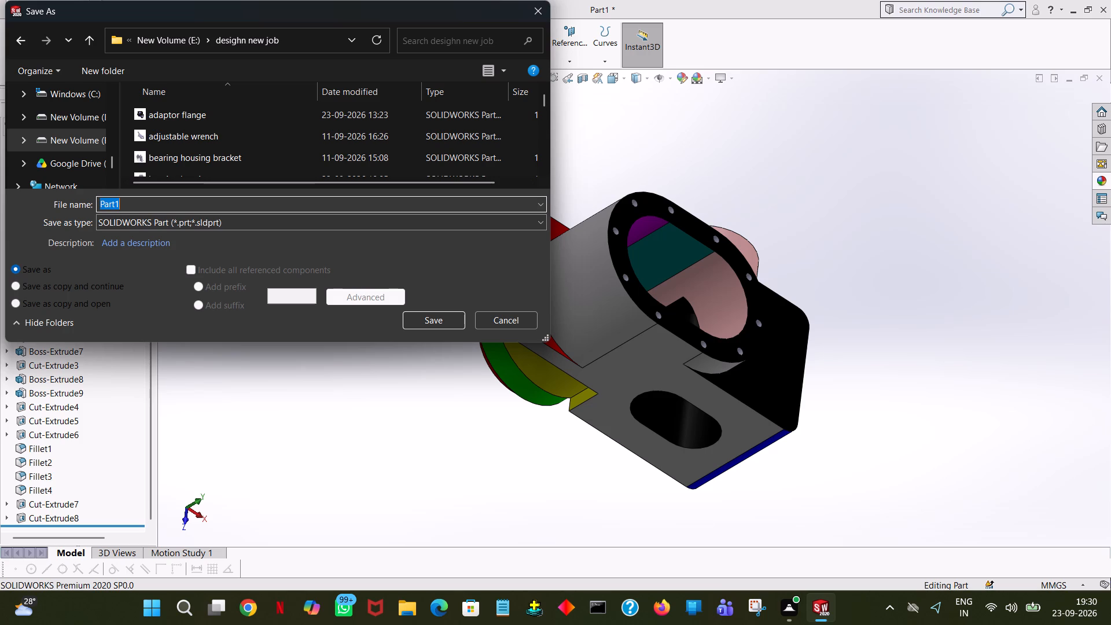
pyautogui.press('m')
pyautogui.press('a')
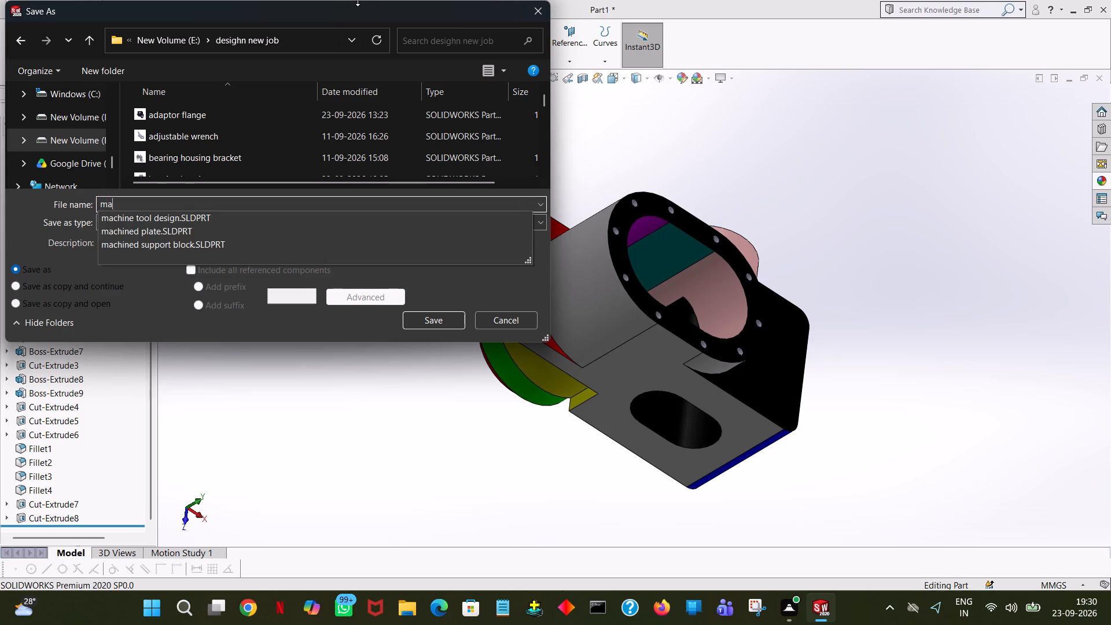
pyautogui.write('ni')
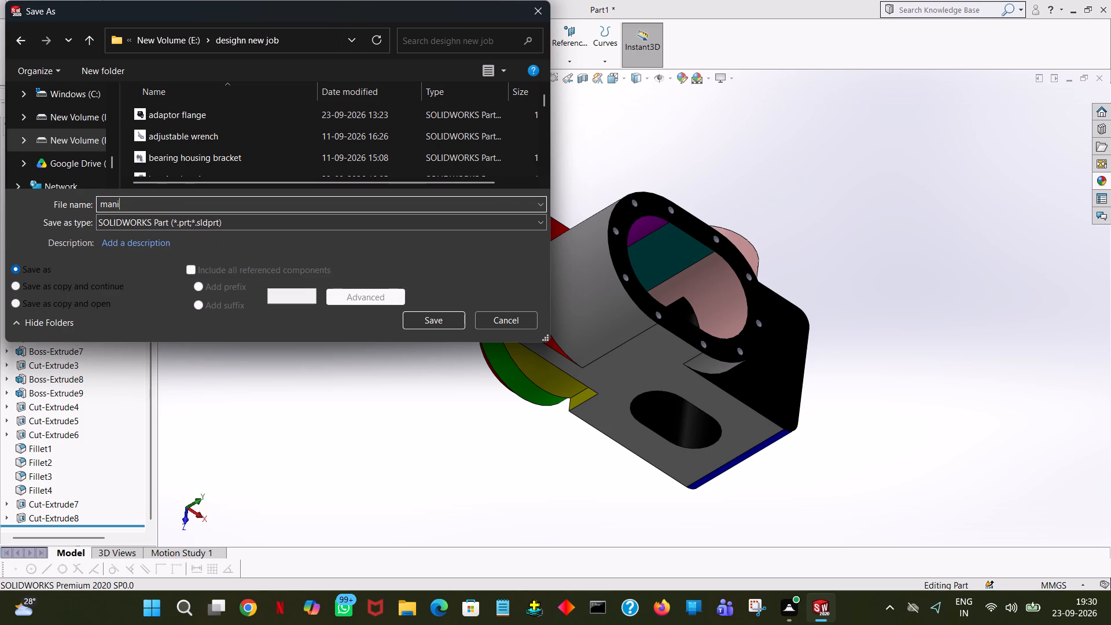
pyautogui.press('f')
pyautogui.write('old')
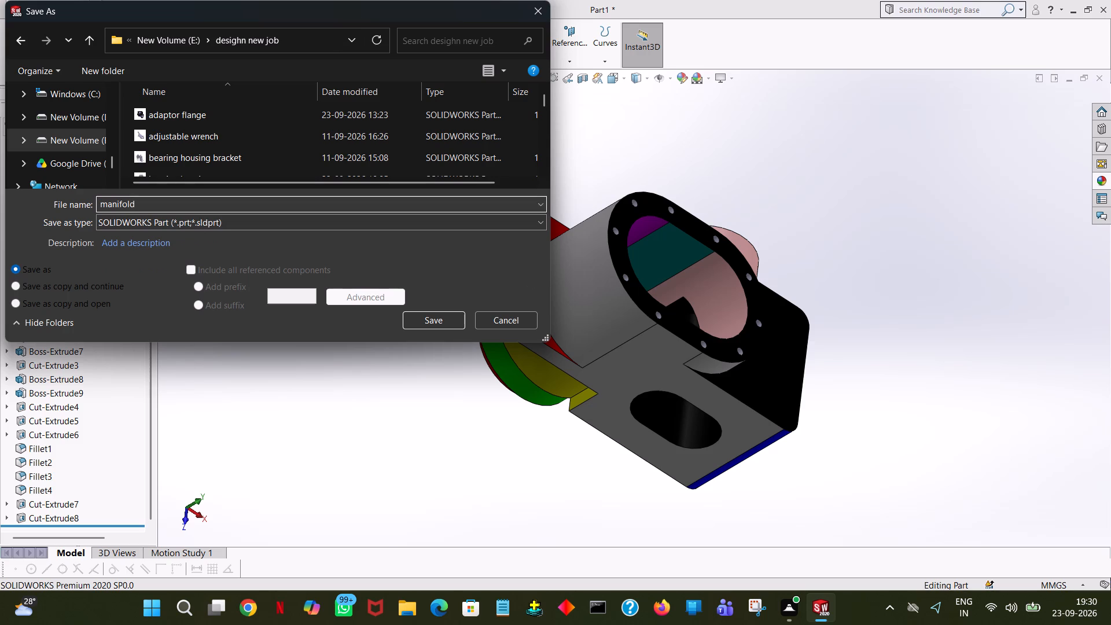
pyautogui.press('space')
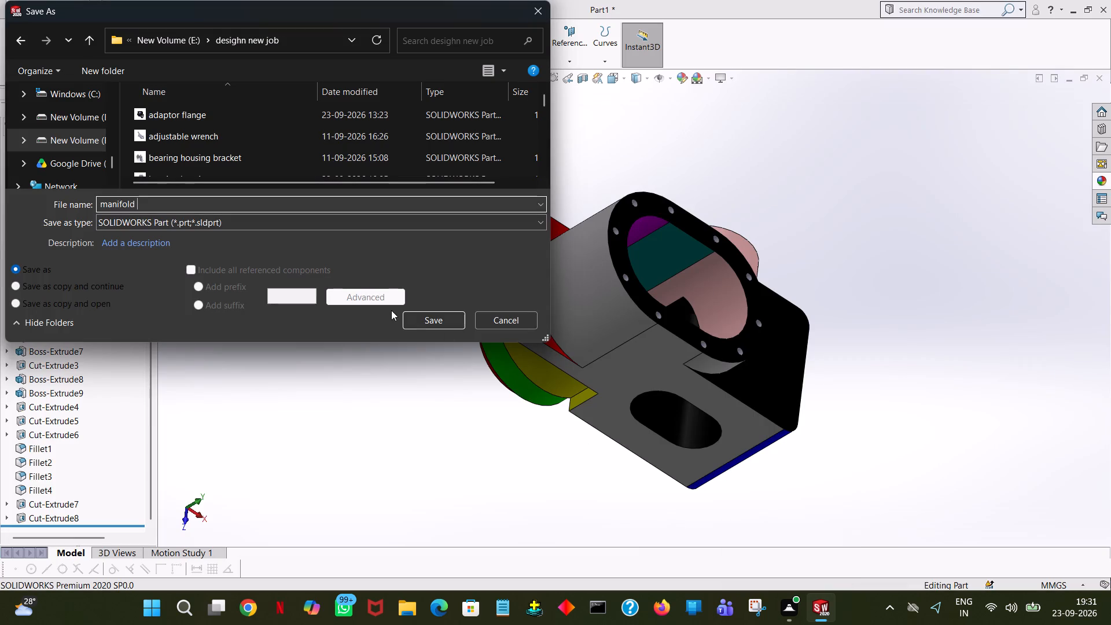
pyautogui.press('b')
pyautogui.press('o')
pyautogui.press('d')
pyautogui.press('y')
pyautogui.press('Return')
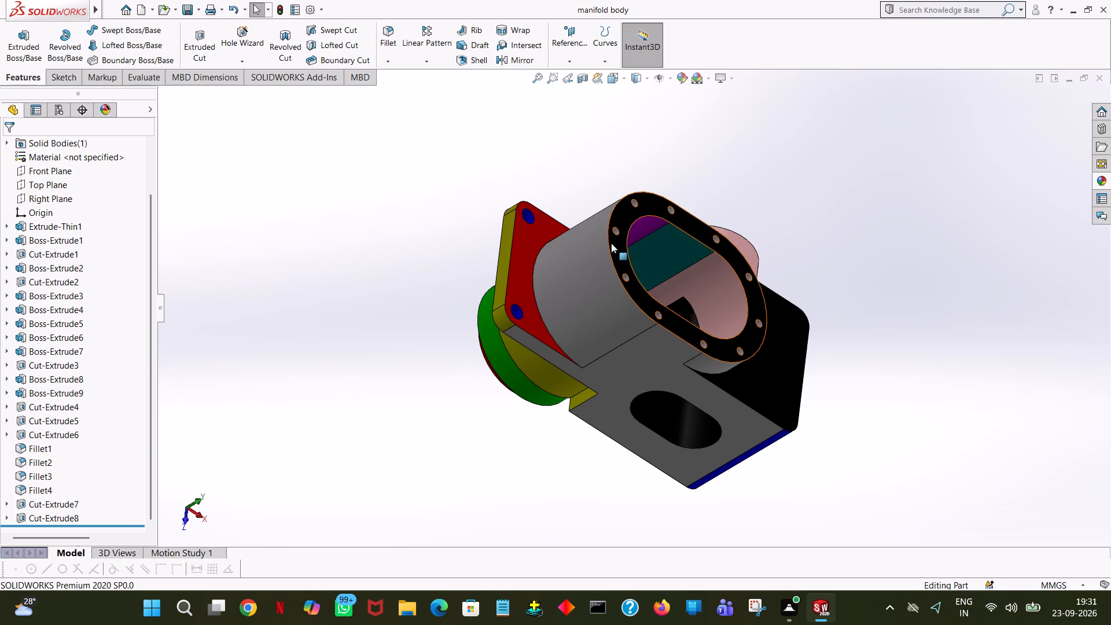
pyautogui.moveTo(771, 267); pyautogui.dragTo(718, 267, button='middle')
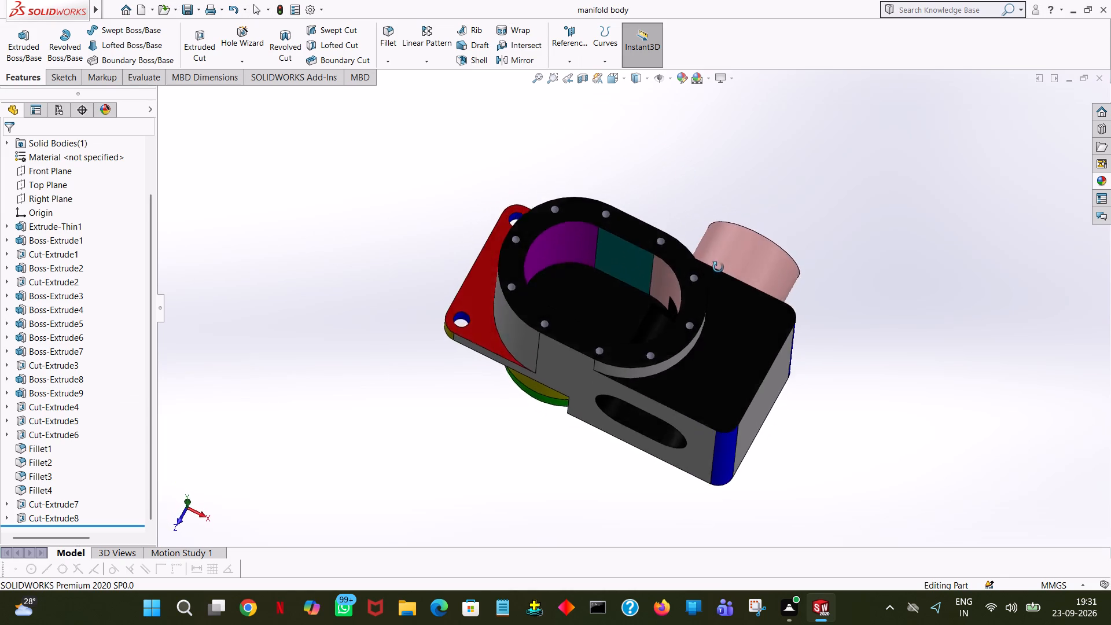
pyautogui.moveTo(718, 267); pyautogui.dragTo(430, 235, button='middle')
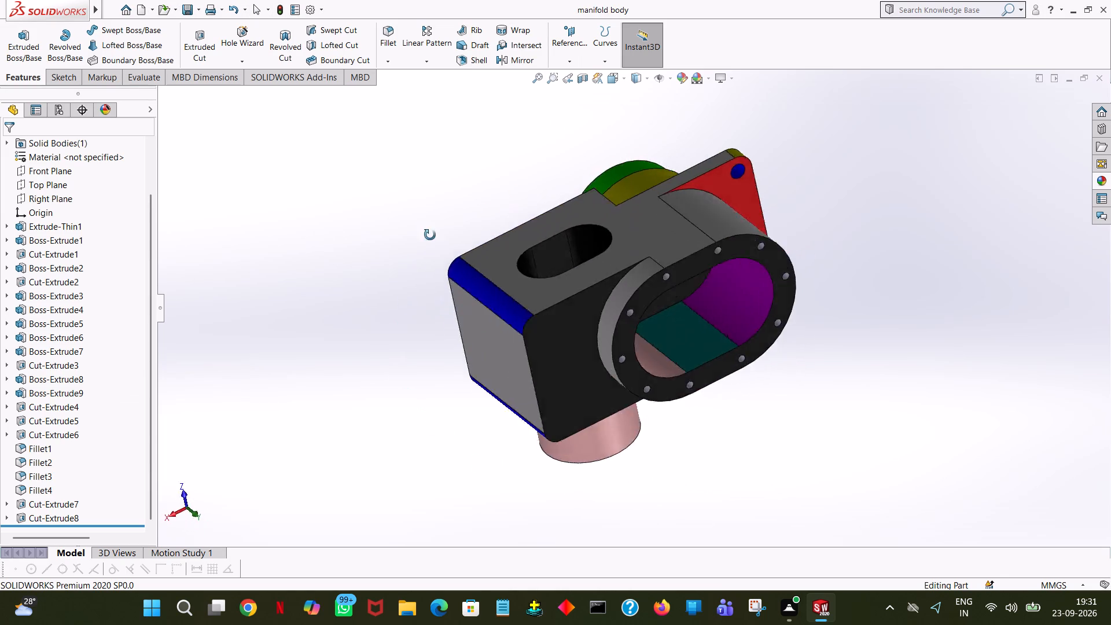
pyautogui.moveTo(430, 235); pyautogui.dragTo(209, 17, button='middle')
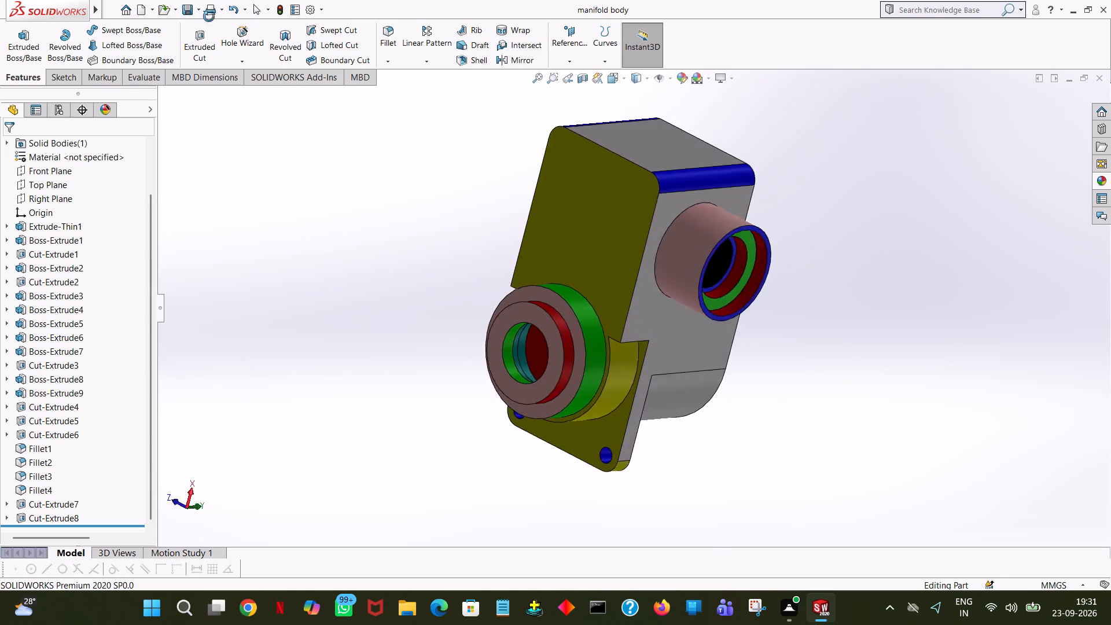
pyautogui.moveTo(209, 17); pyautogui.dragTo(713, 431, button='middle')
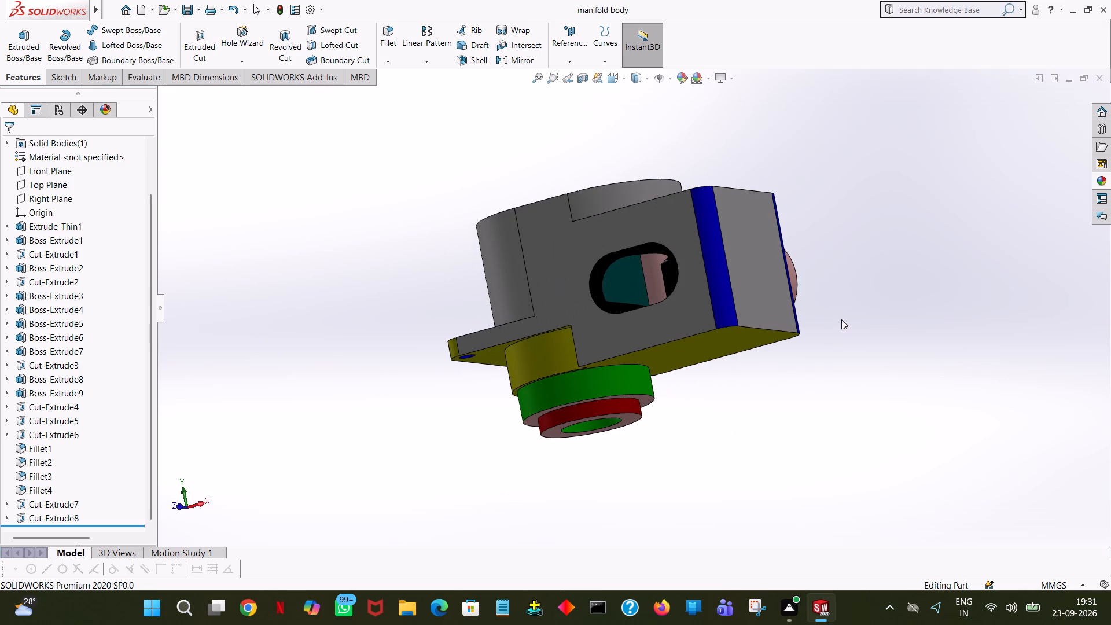